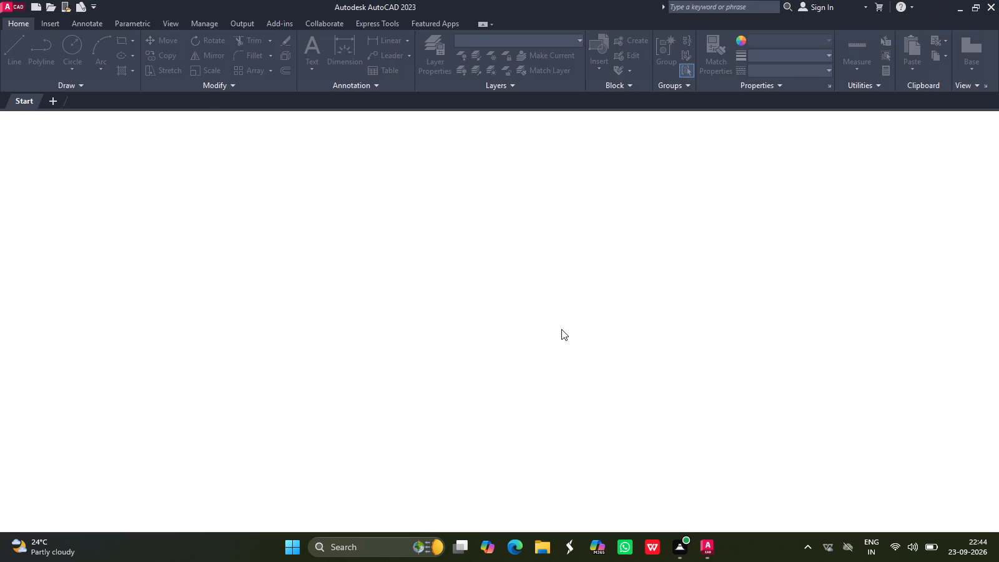
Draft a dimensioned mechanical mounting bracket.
Create a new blank drawing.
click(97, 246)
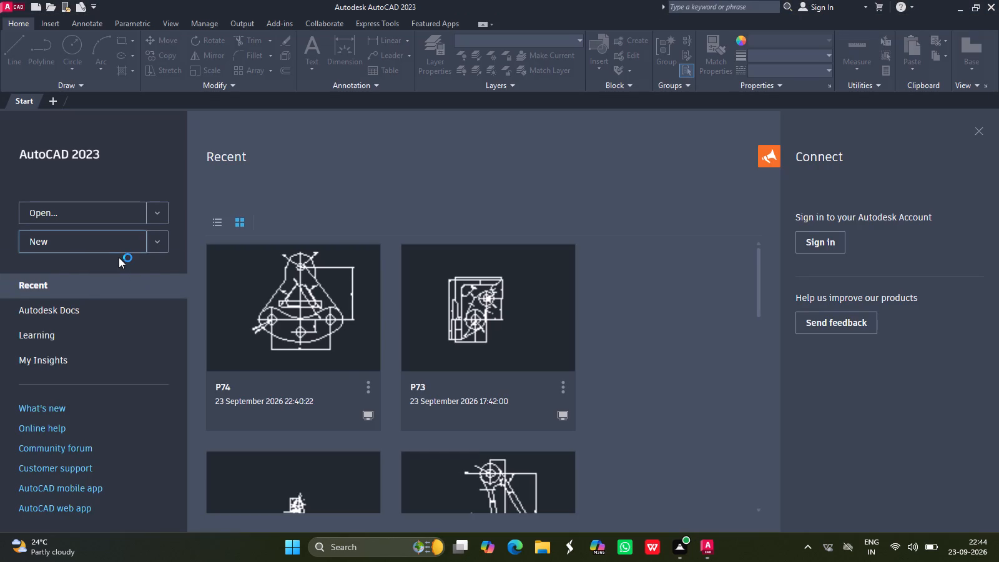
click(119, 257)
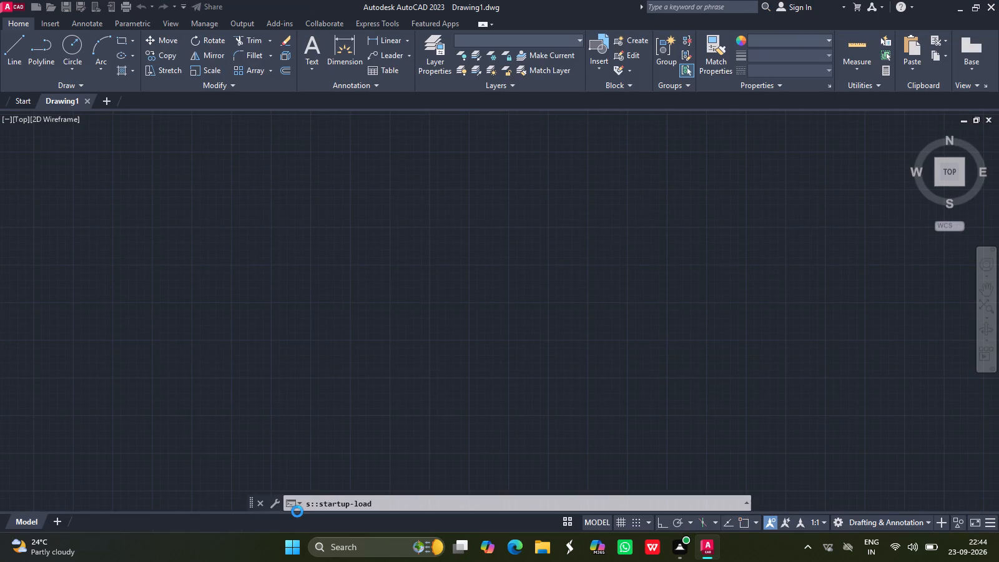
Turn on command logging for the drawing with LOGFILEON.
click(351, 505)
text(lo)
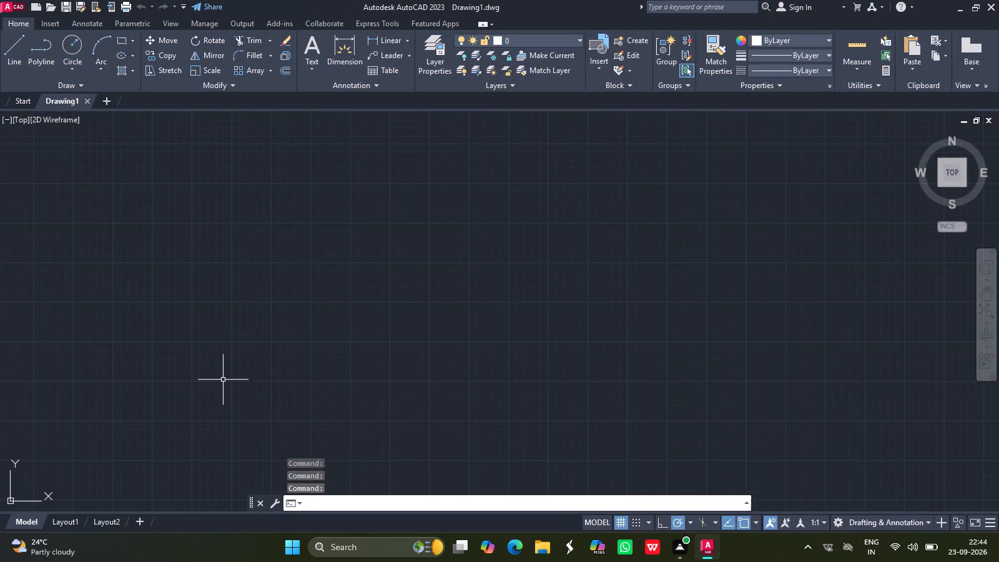
key(g)
key(f)
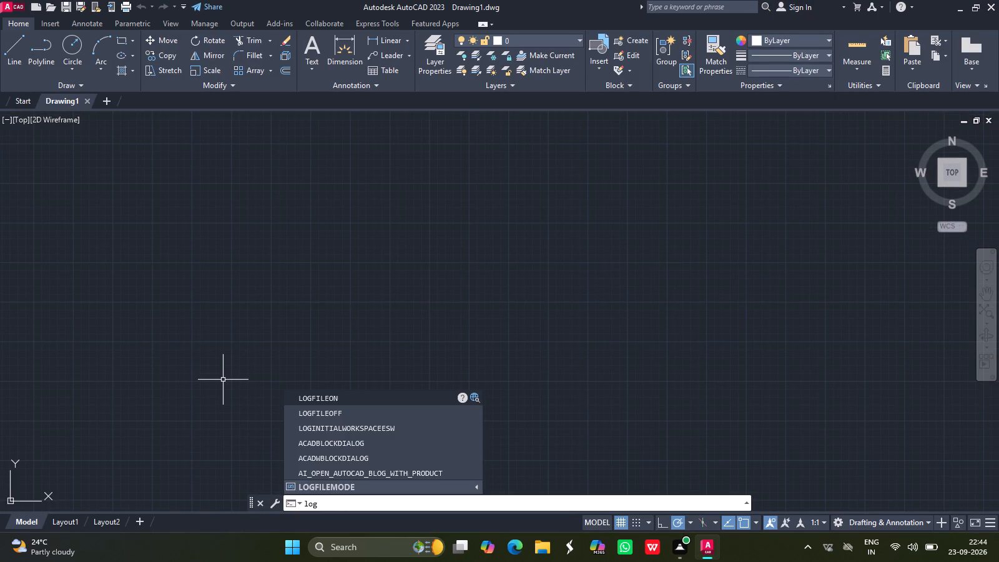
click(320, 458)
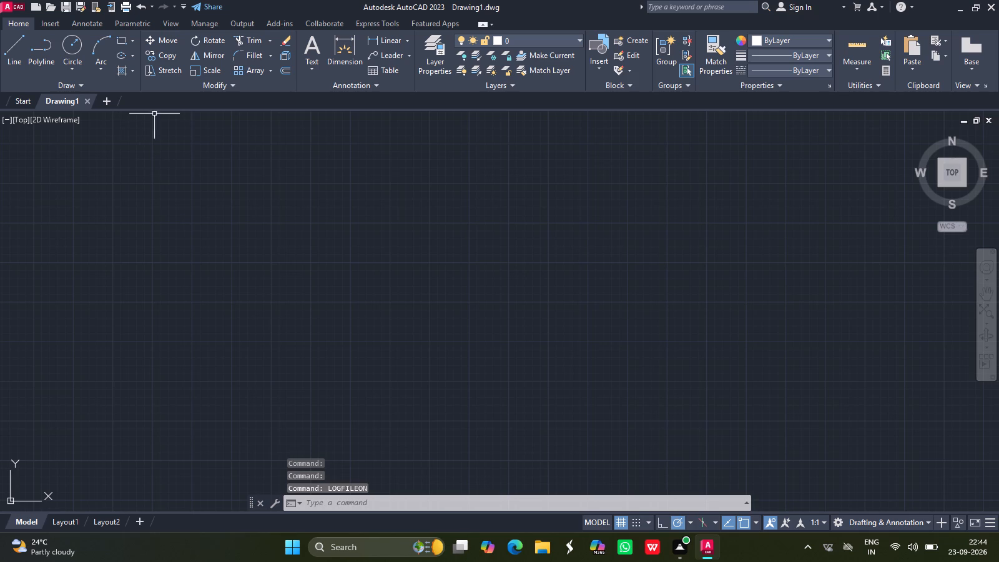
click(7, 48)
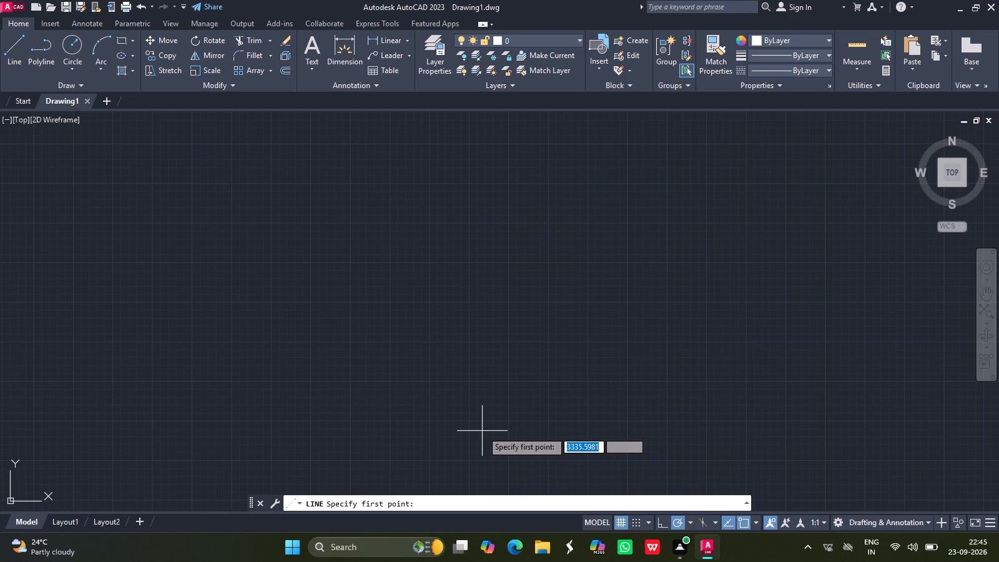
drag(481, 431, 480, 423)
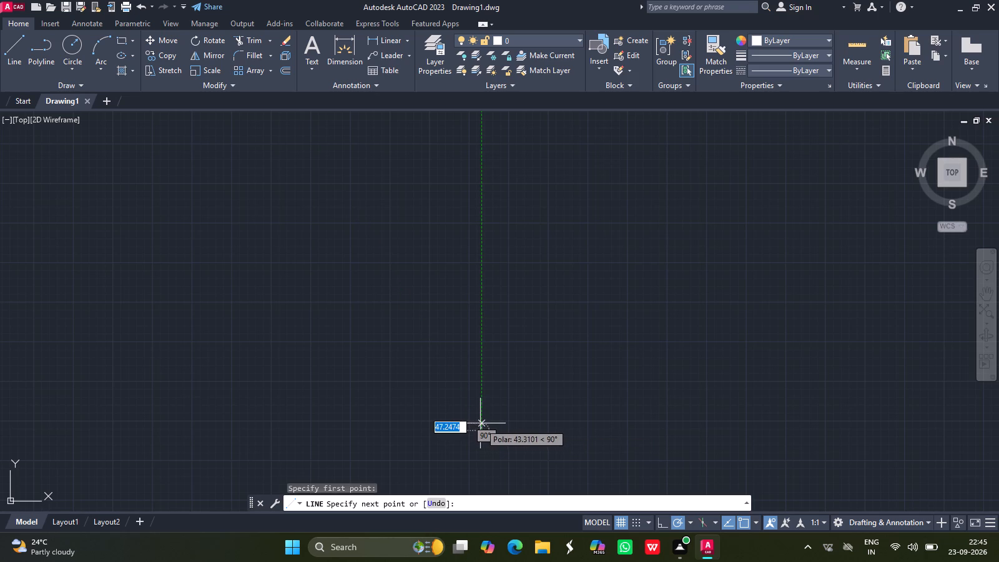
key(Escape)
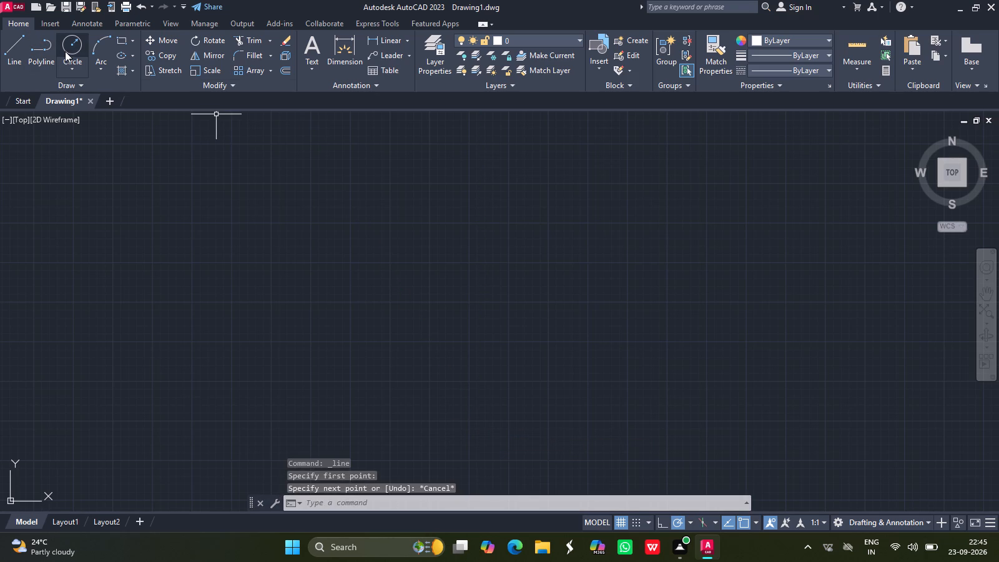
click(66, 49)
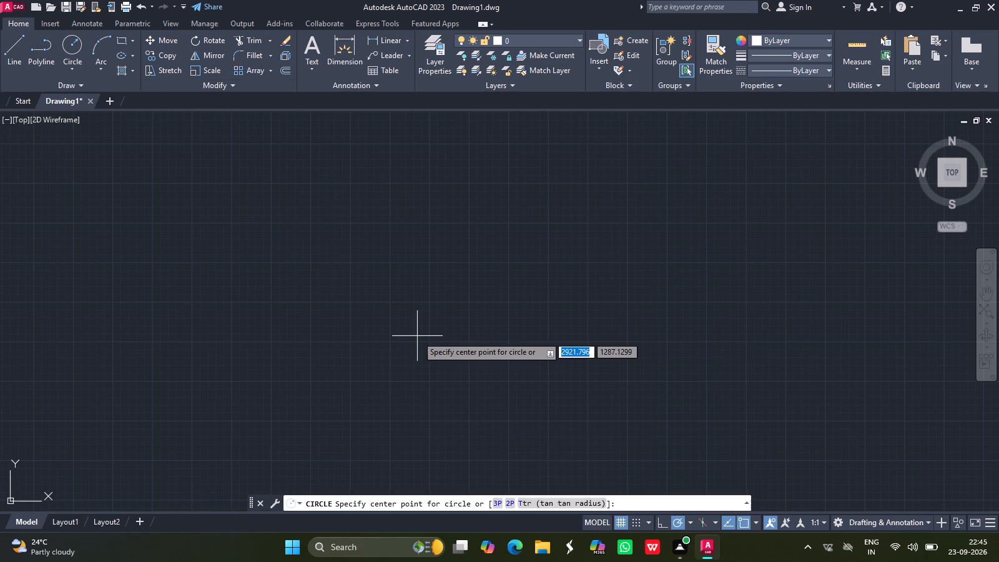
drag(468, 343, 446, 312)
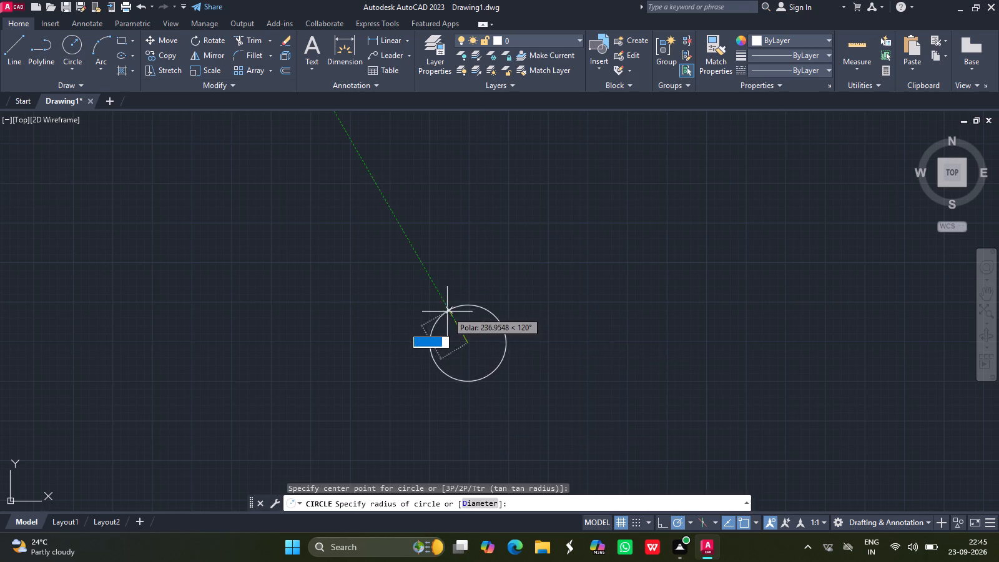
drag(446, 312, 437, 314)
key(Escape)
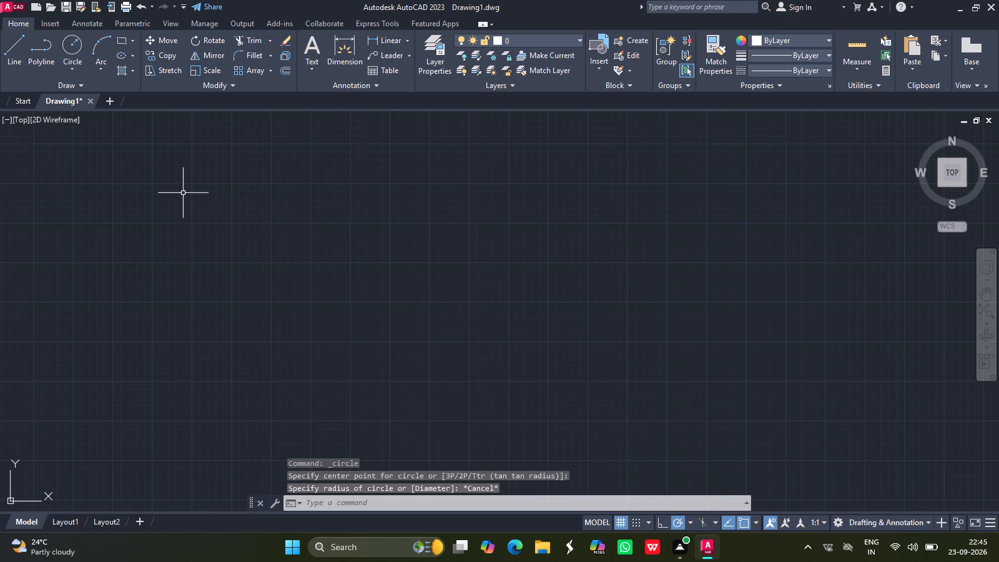
Draw a circle with a radius of 10 in the upper middle of the empty drawing area.
click(76, 46)
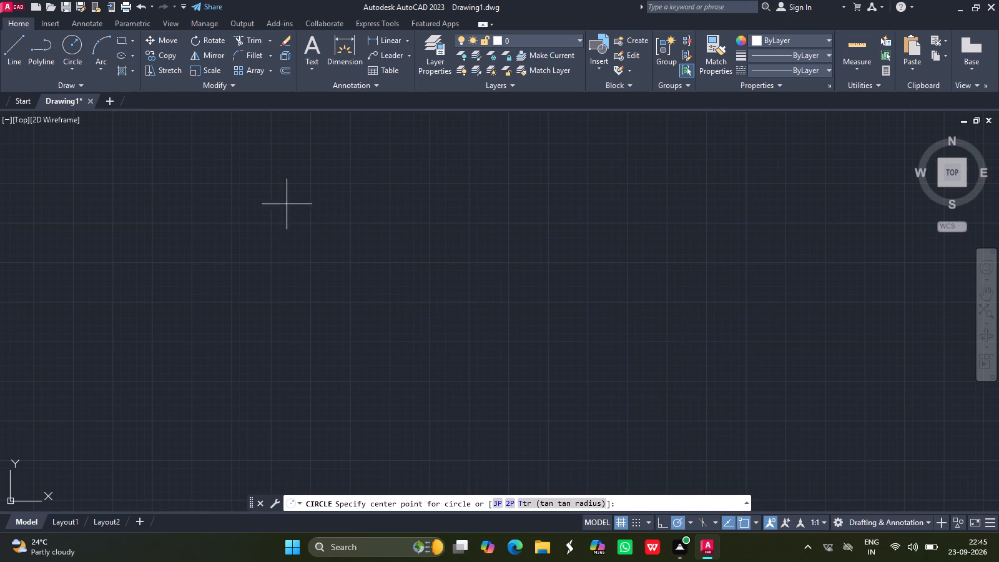
drag(438, 224, 421, 180)
text(10)
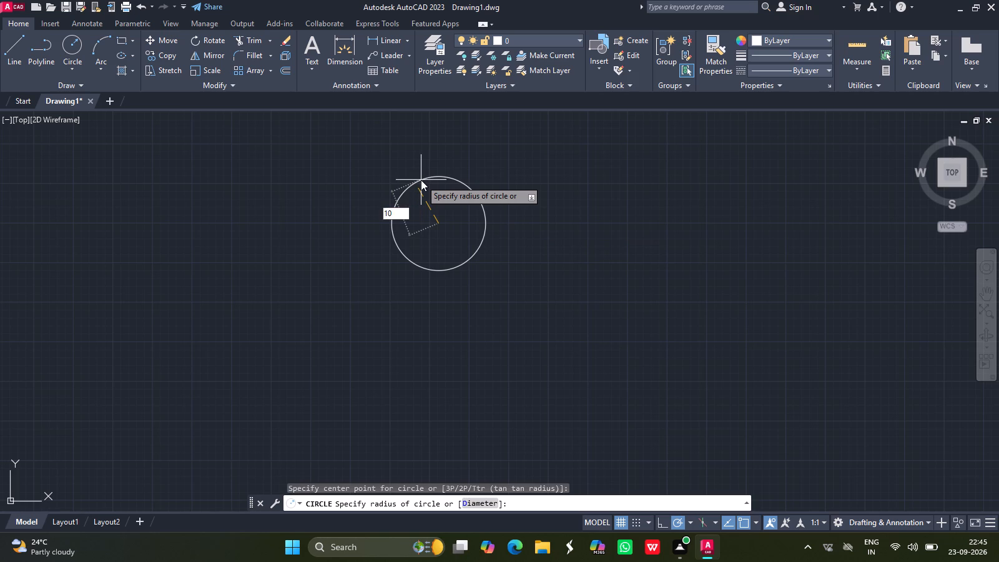
key(Return)
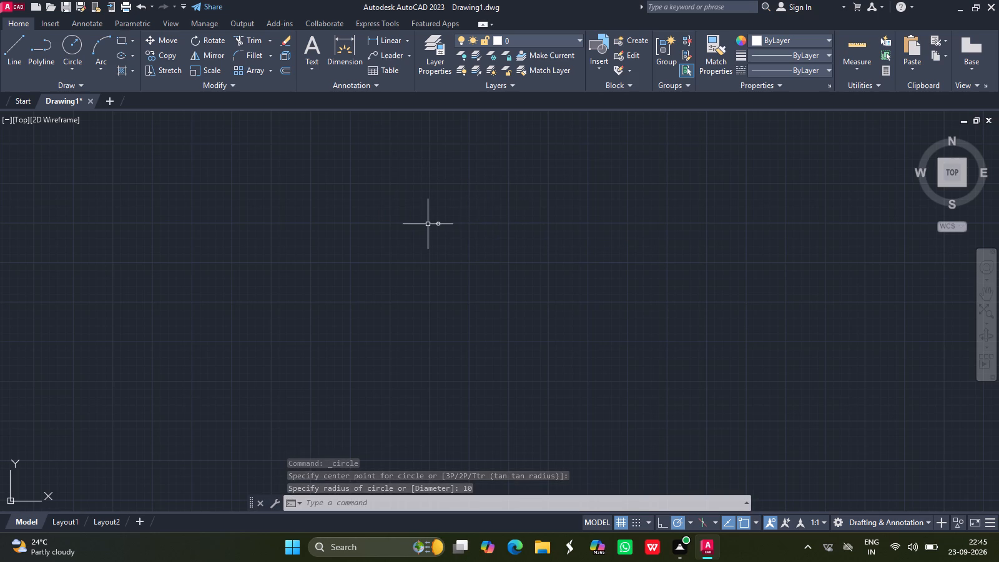
Draw a circle with a radius of 20 concentric with the radius 10 circle.
ctrl+scroll(428, 224, up, 6)
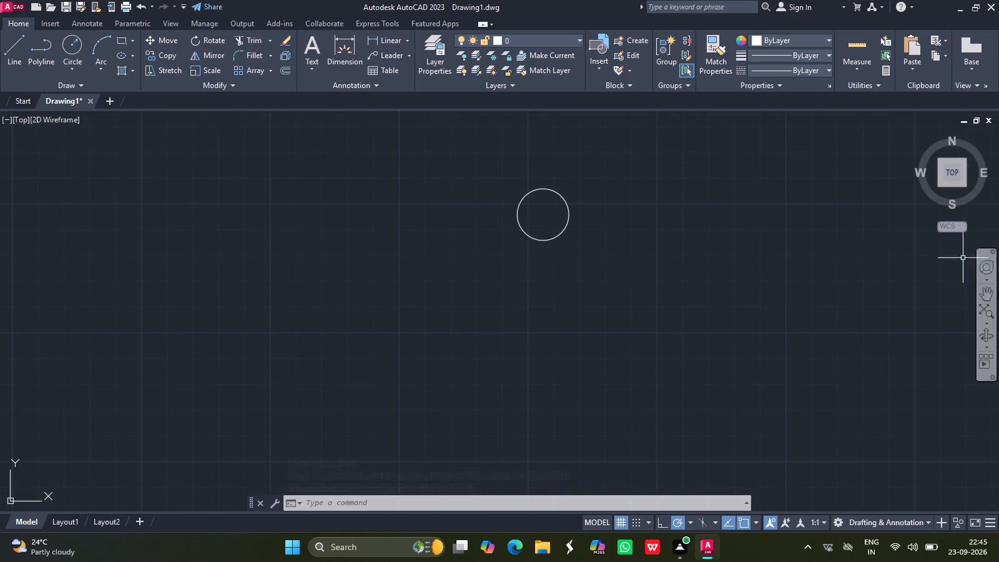
click(985, 297)
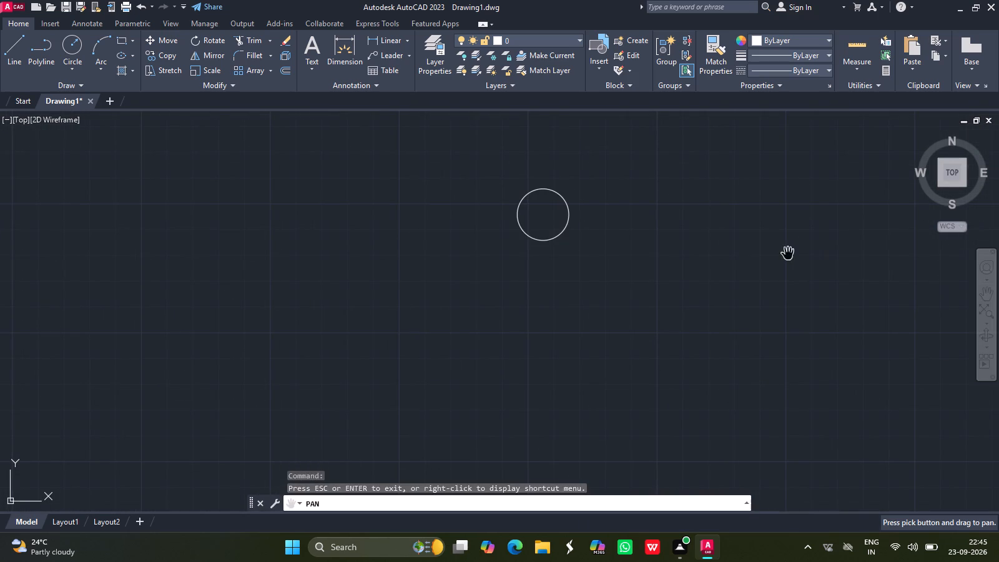
drag(544, 225, 475, 242)
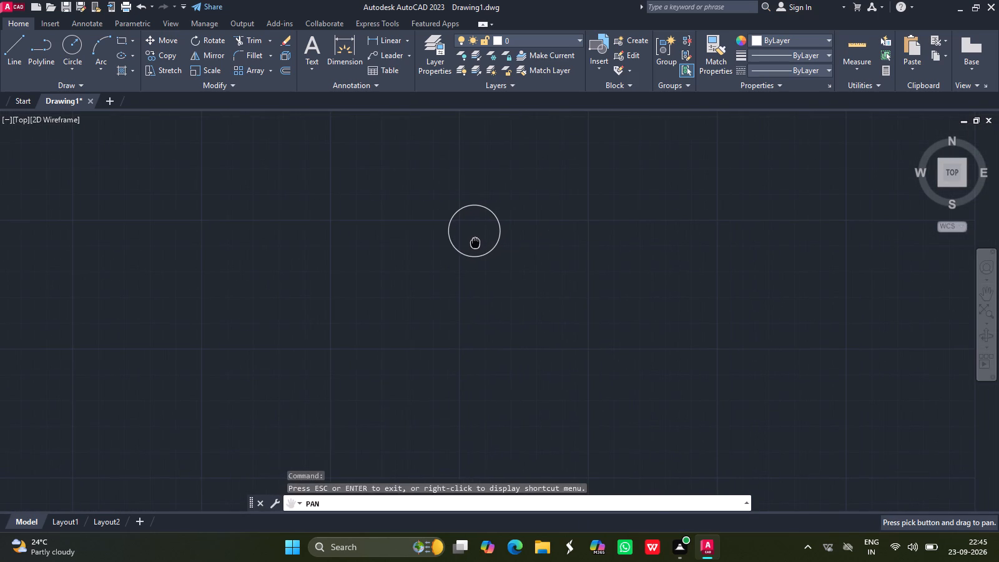
key(Escape)
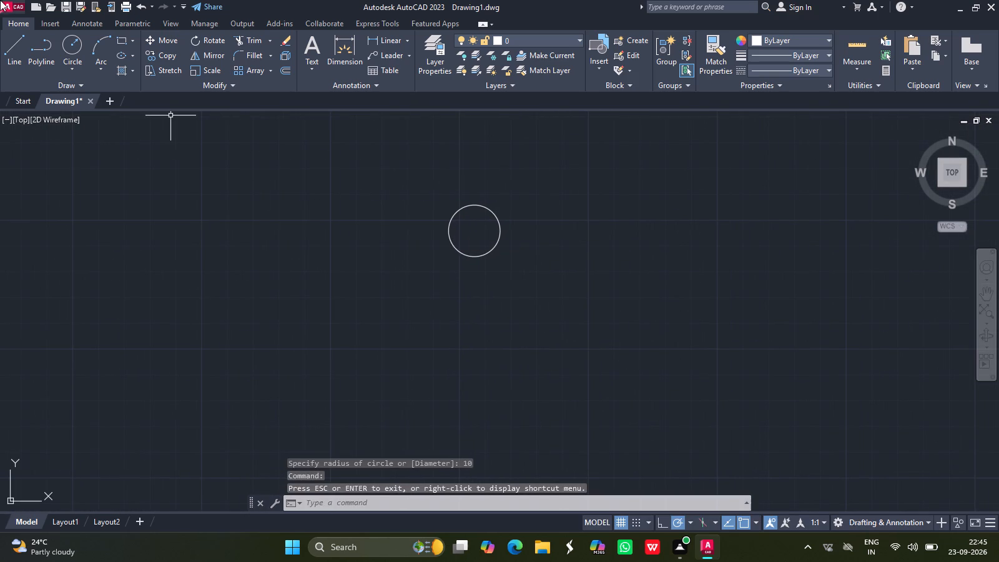
click(66, 51)
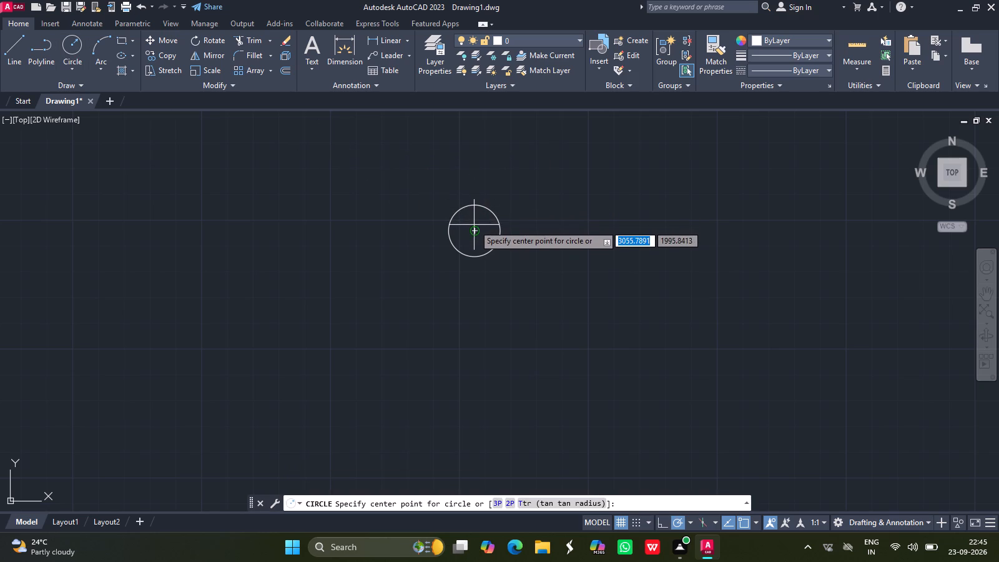
drag(475, 228, 445, 195)
text(20)
key(Return)
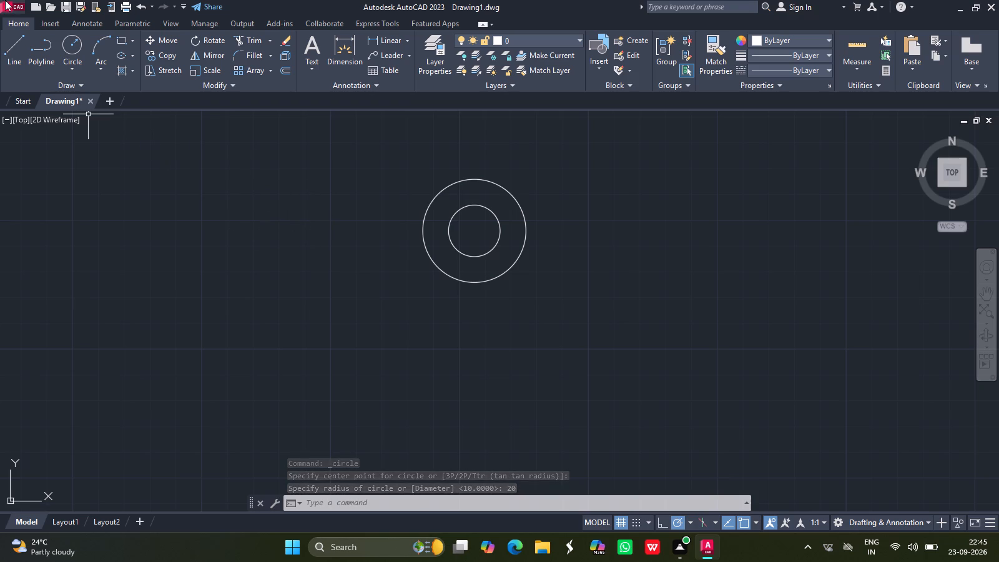
Draw a vertical line 50 long straight down from the centre of the two concentric circles.
click(20, 52)
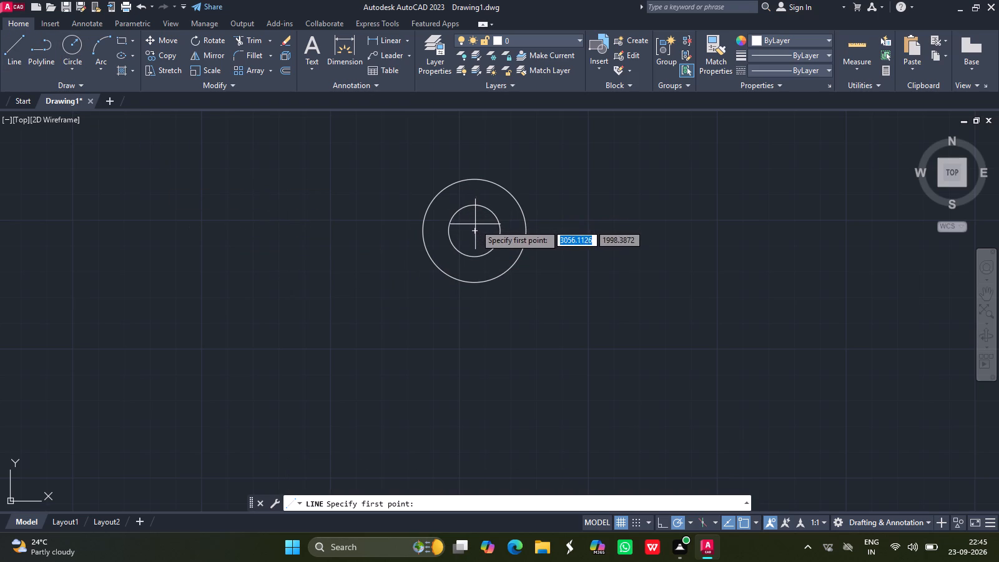
drag(475, 229, 484, 298)
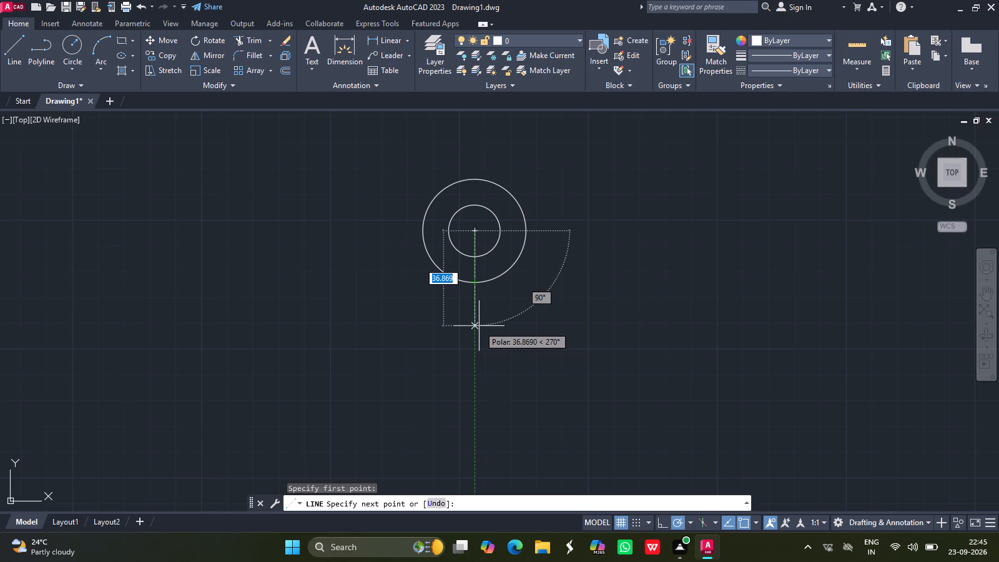
text(50)
key(Return)
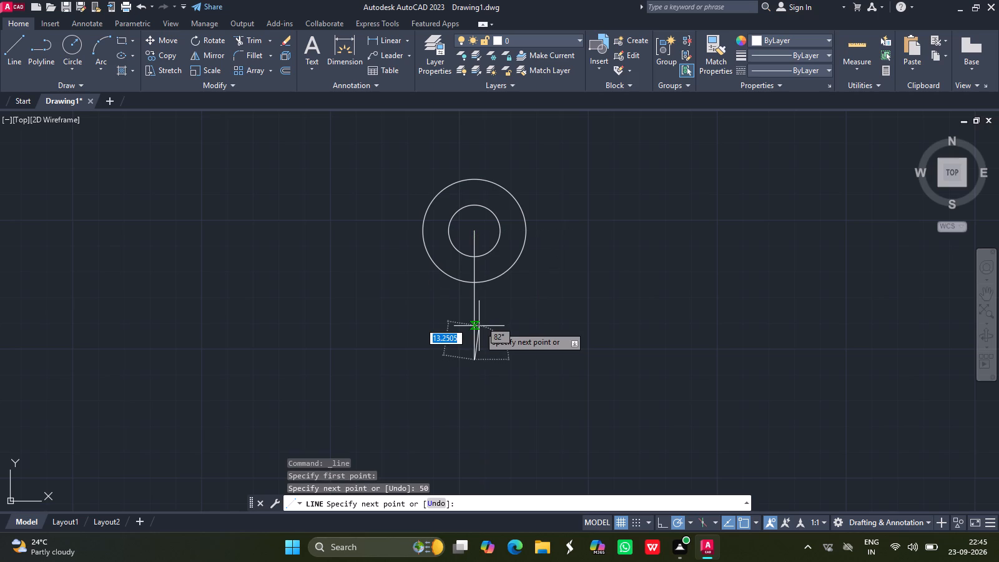
key(Return)
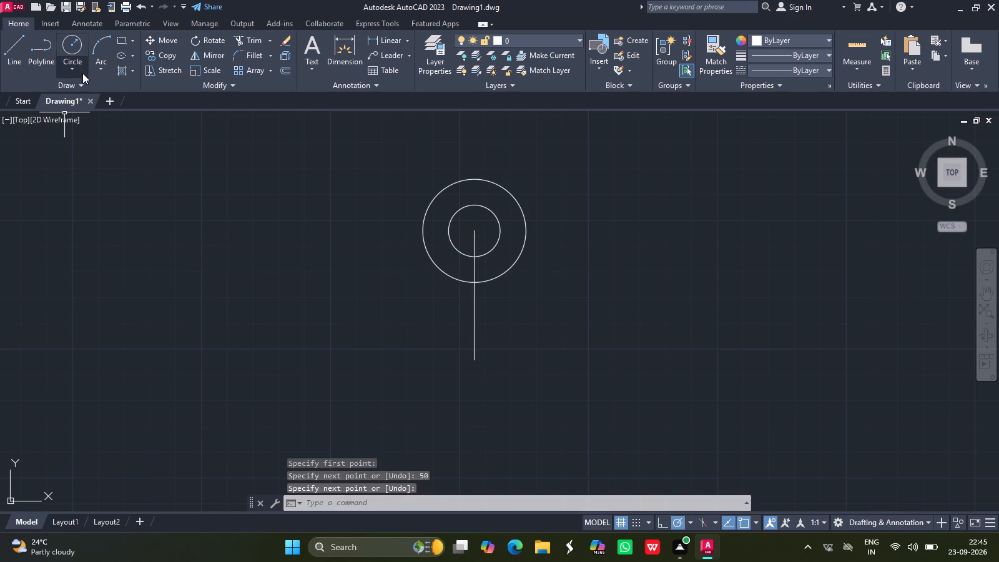
Draw a circle with a radius of 20 centred on the lower end of the vertical line.
click(81, 55)
click(77, 51)
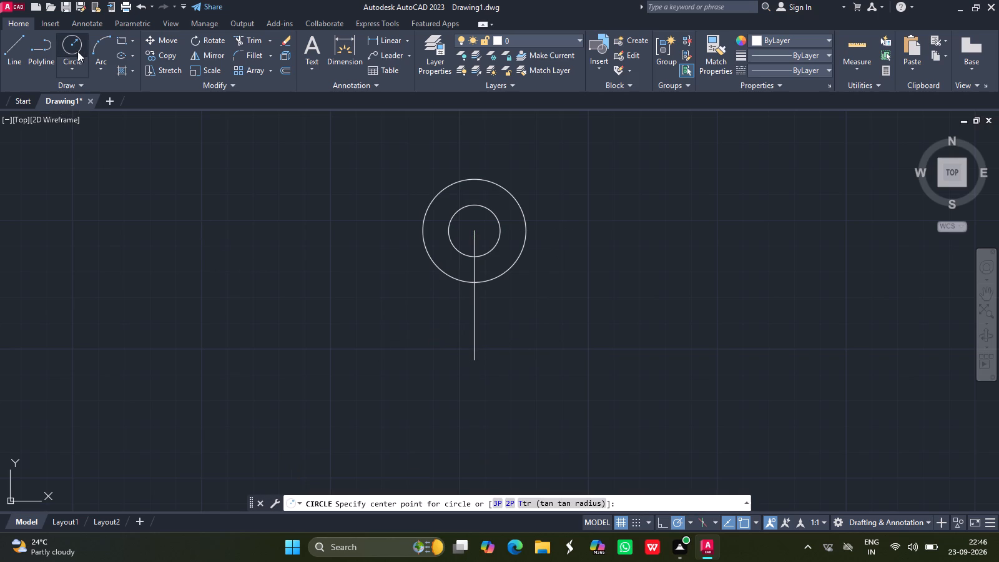
drag(476, 363, 455, 323)
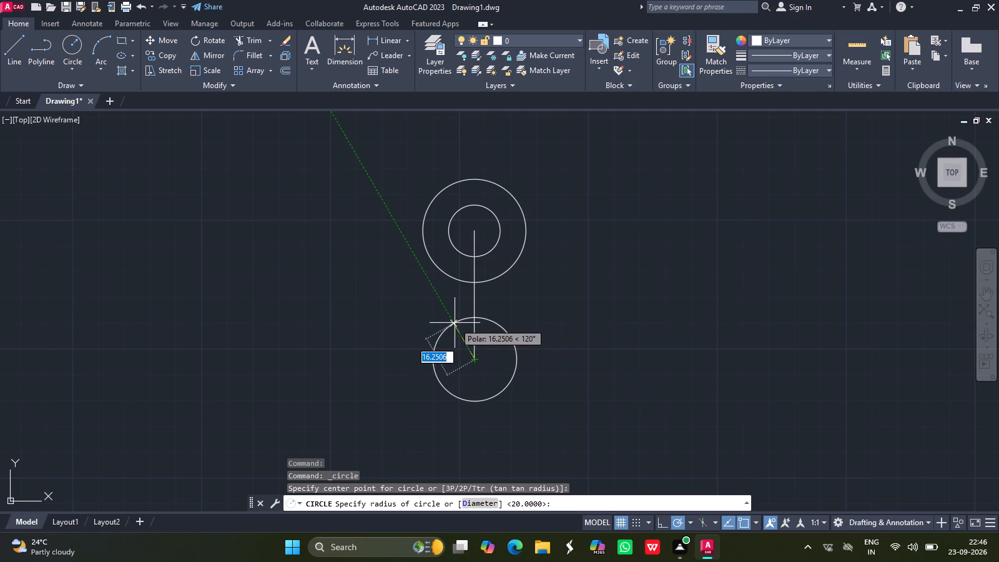
text(20)
key(Return)
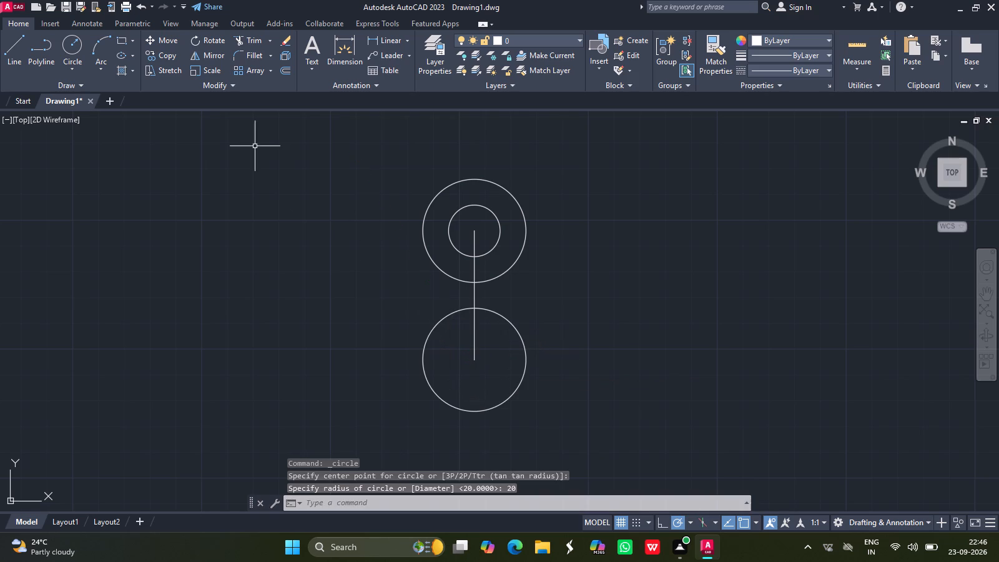
Draw a circle with a radius of 30 concentric with the lower radius 20 circle.
click(67, 42)
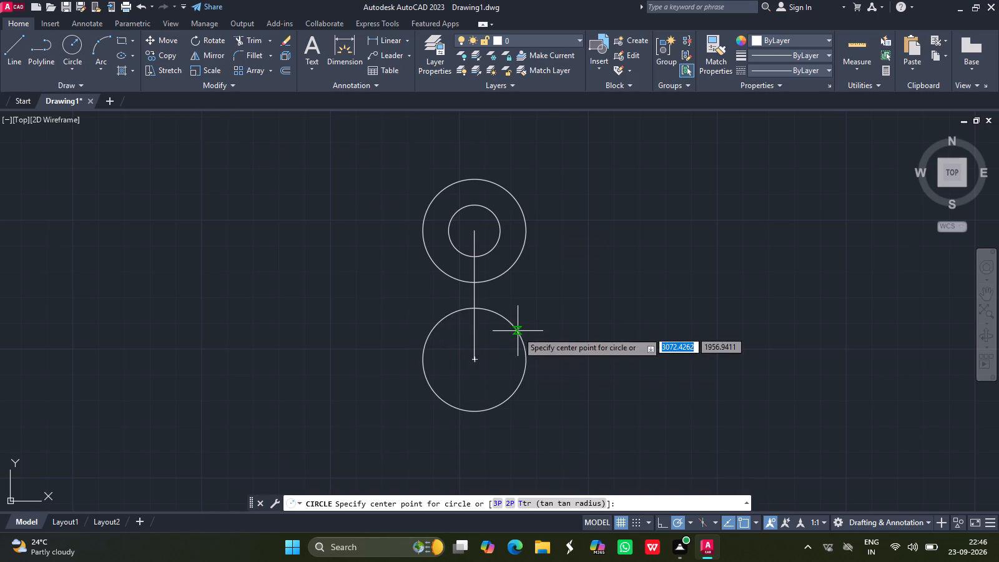
drag(473, 361, 416, 257)
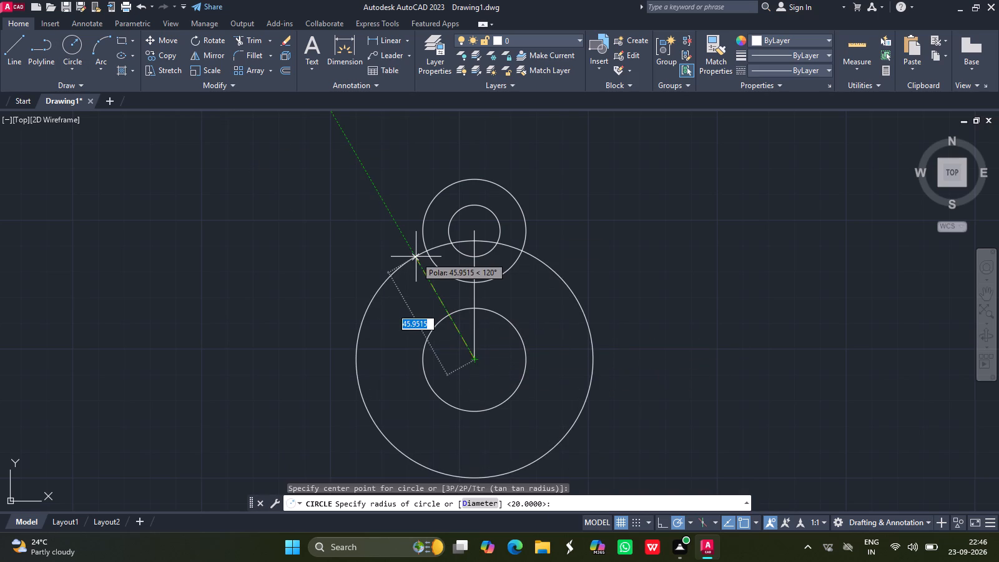
text(30)
key(Return)
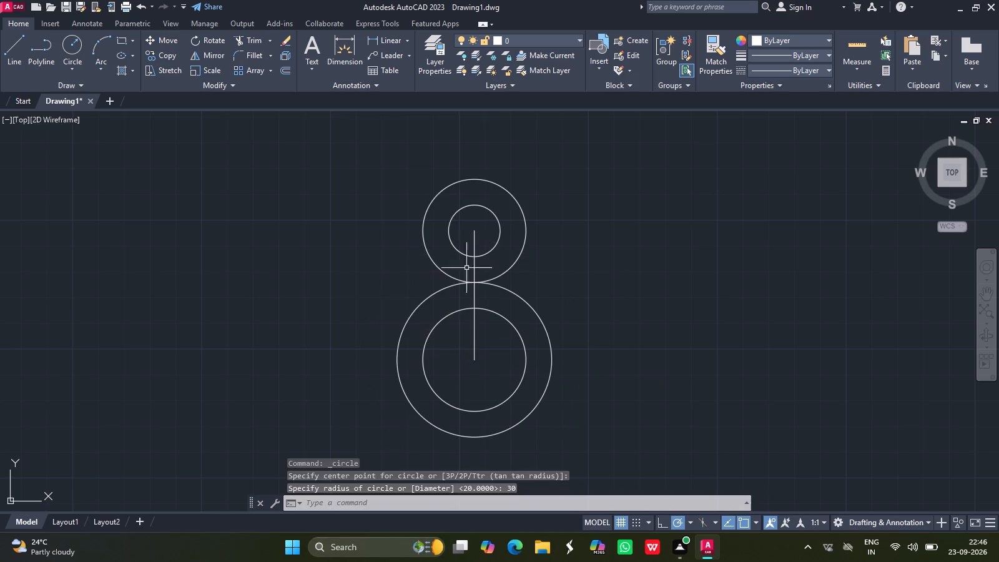
Draw a vertical line 70 long straight down from the centre of the concentric radius 20 and radius 30 circles.
click(987, 296)
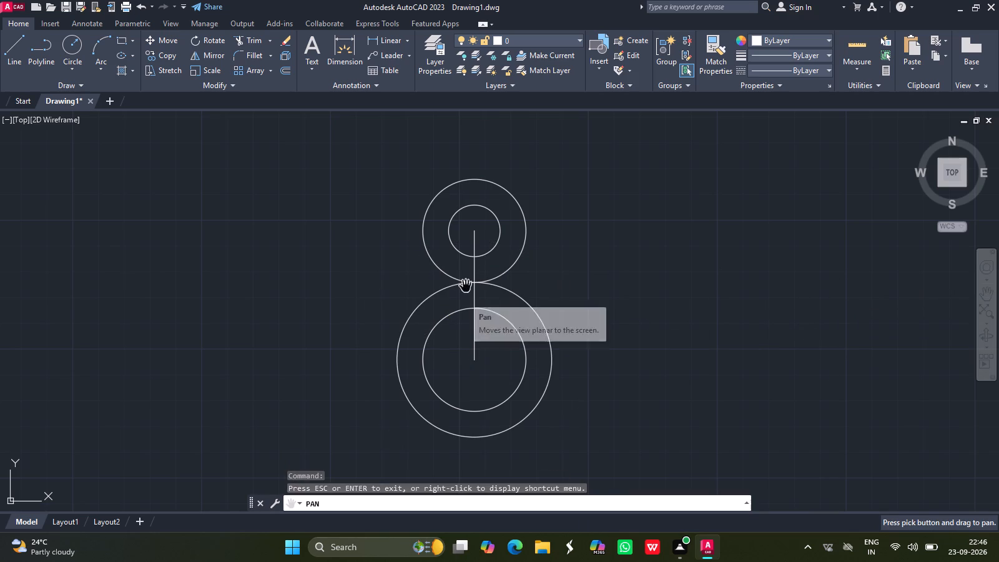
drag(466, 287, 465, 195)
key(Escape)
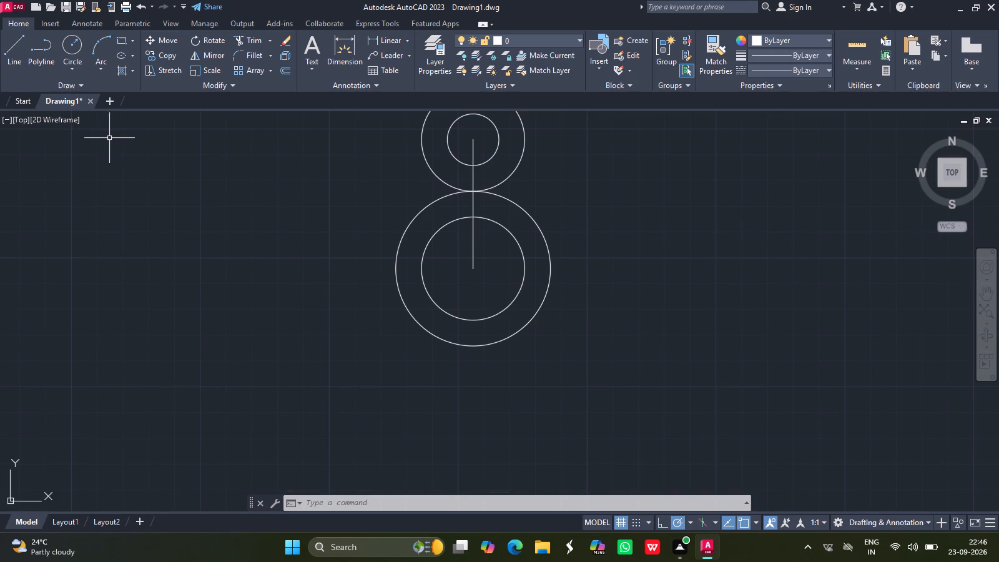
click(14, 44)
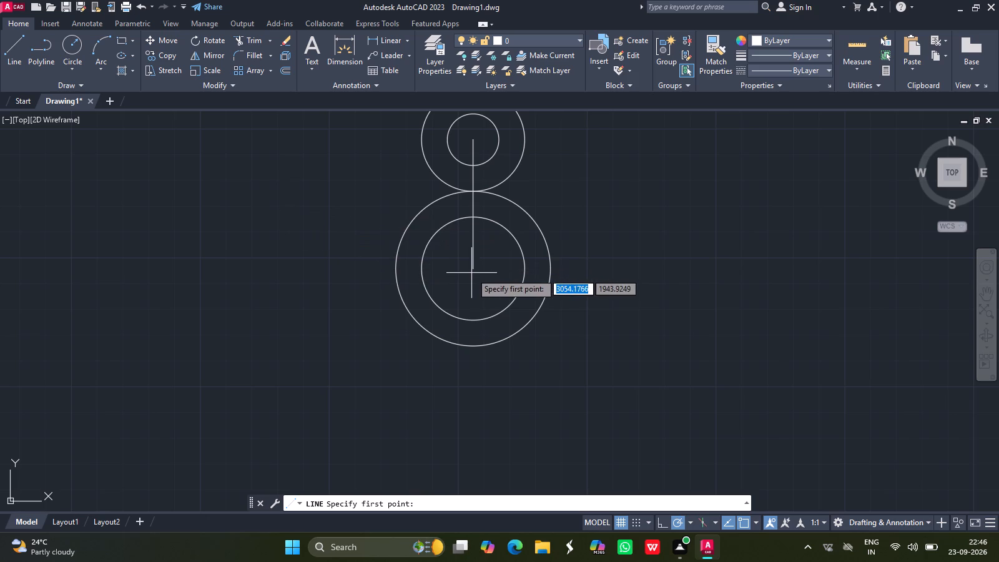
drag(474, 272, 512, 418)
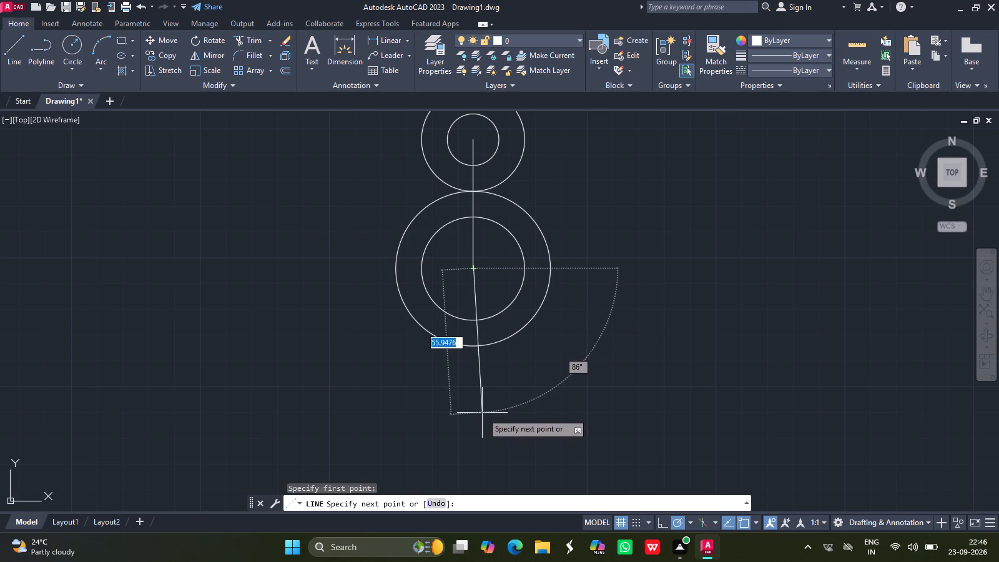
text(70)
key(Return)
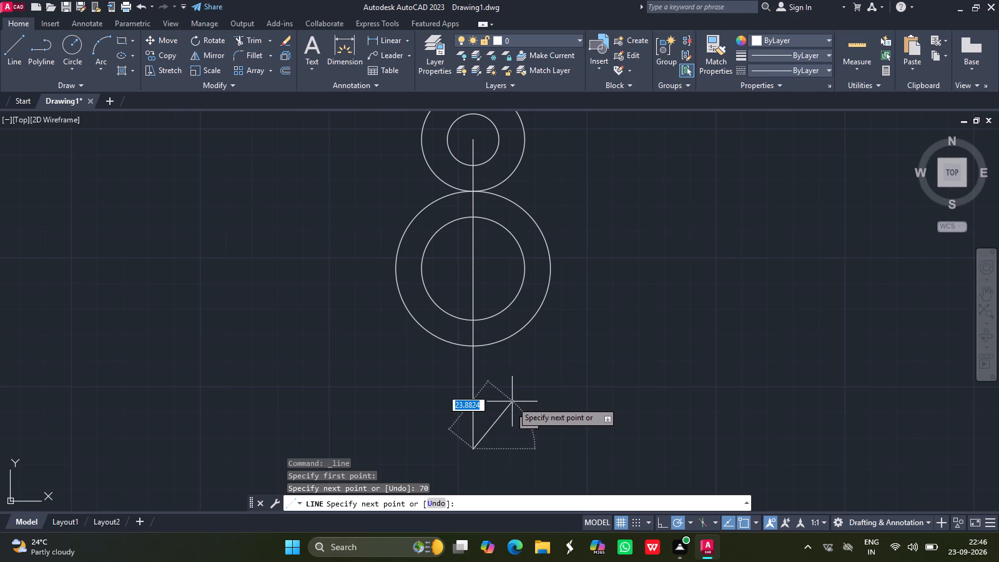
key(Return)
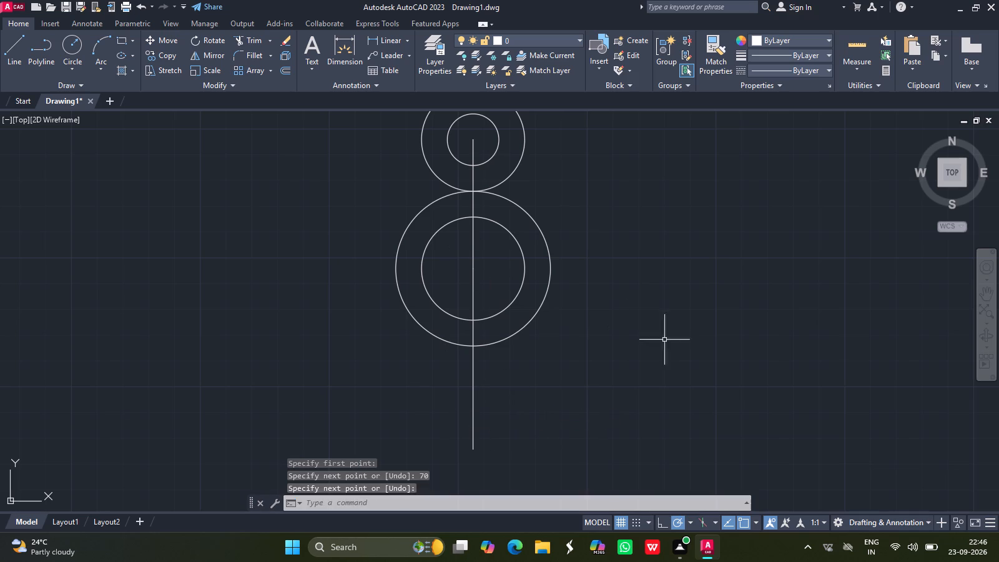
Draw a circle with a radius of 10 centred on the lower end of the 70 long vertical line.
click(990, 292)
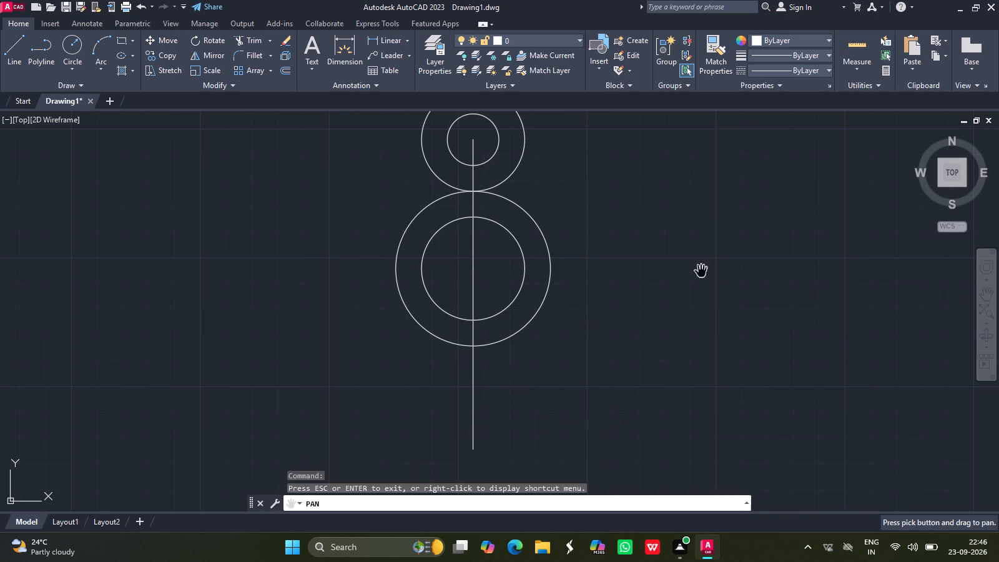
drag(528, 267, 529, 201)
key(Escape)
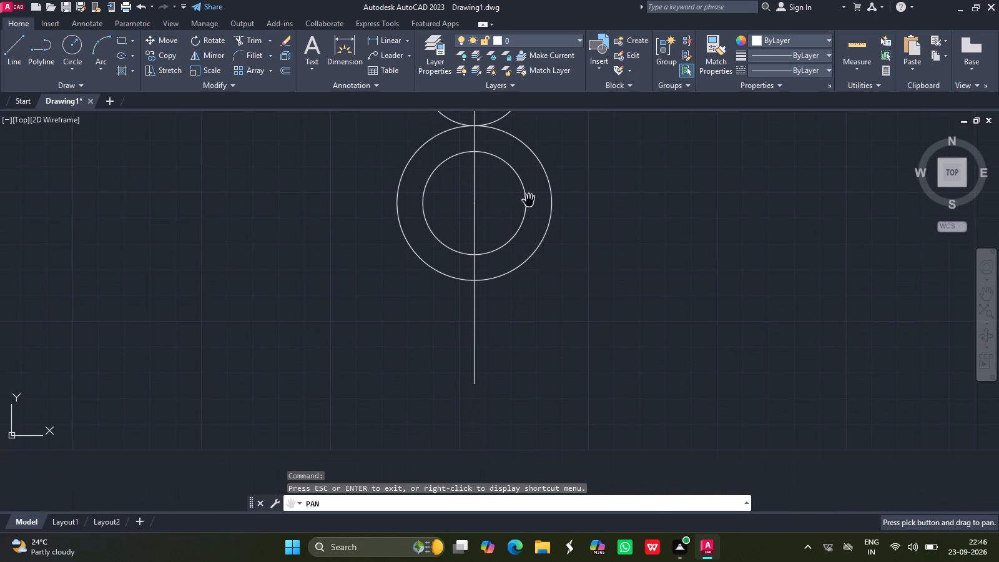
click(76, 44)
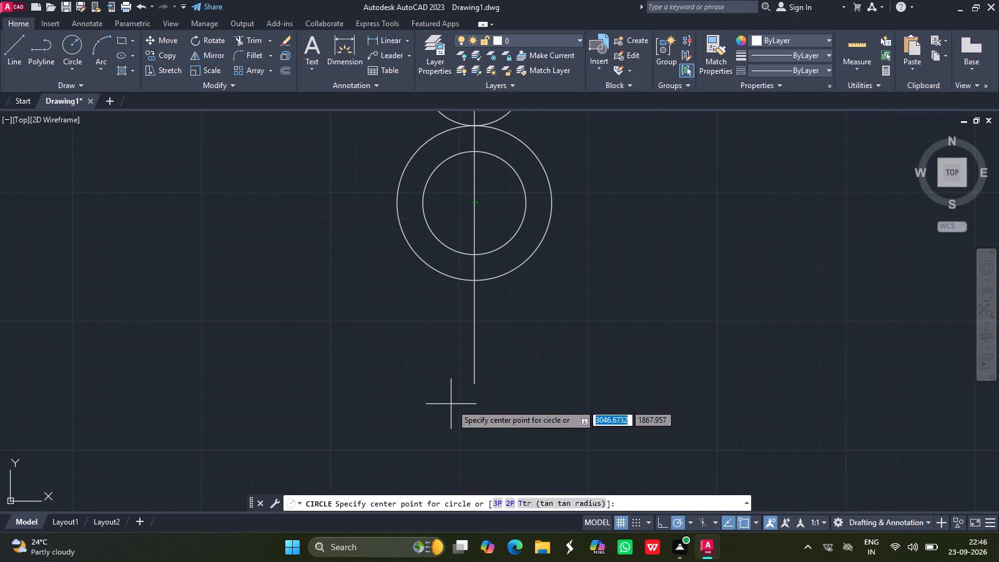
drag(473, 385, 468, 368)
text(10)
key(Return)
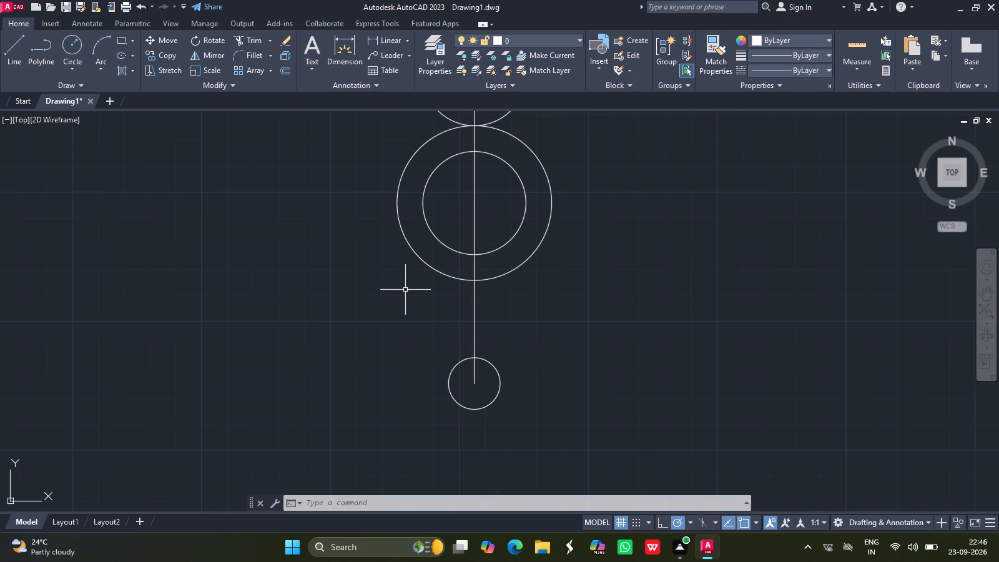
Draw a horizontal line 38 long to the left from the centre of the bottom radius 10 circle.
click(17, 52)
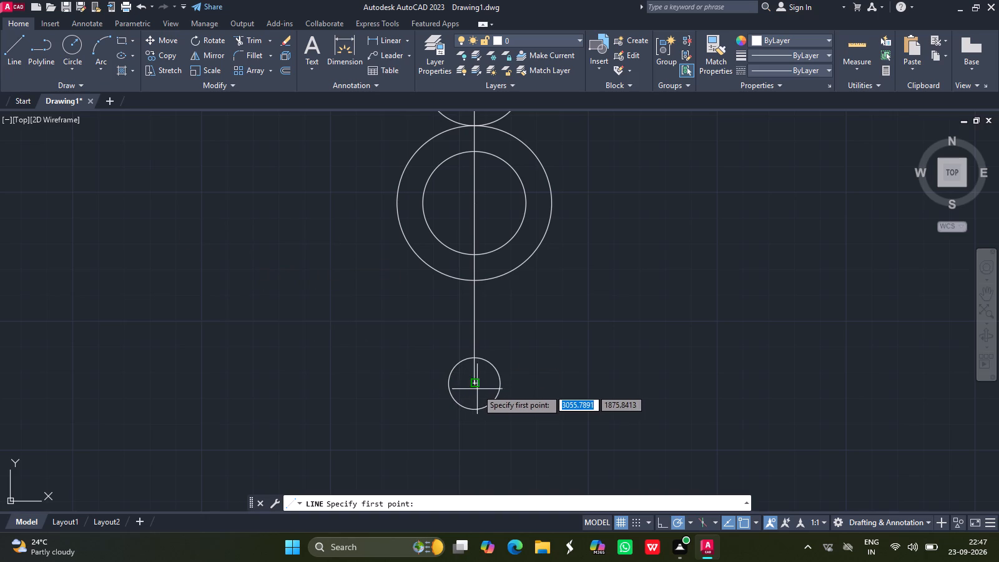
drag(475, 384, 385, 380)
text(38)
key(Return)
key(Return)
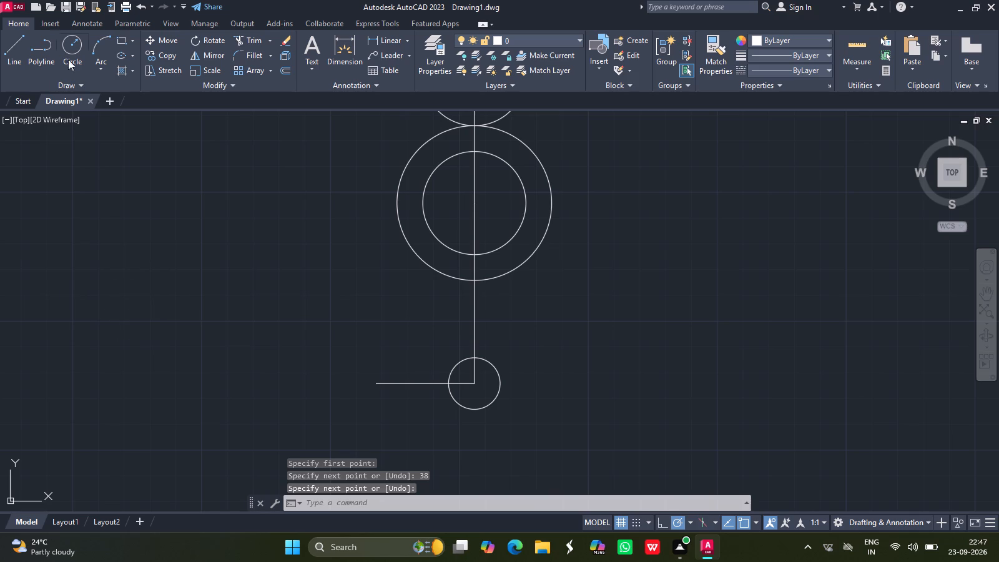
Draw a circle with a radius of 15 centred on the left end of the horizontal line.
click(73, 44)
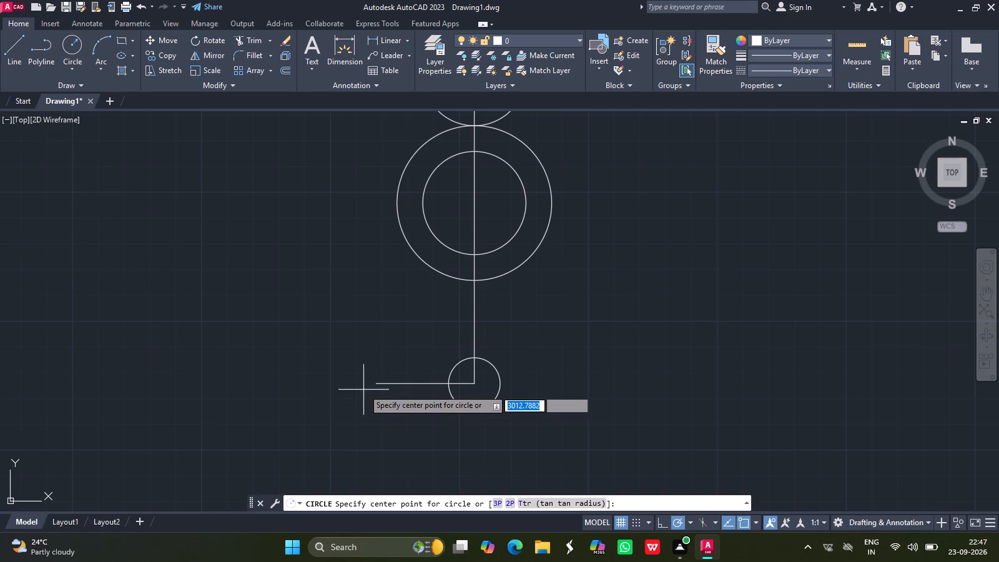
drag(378, 385, 370, 358)
text(15)
key(Return)
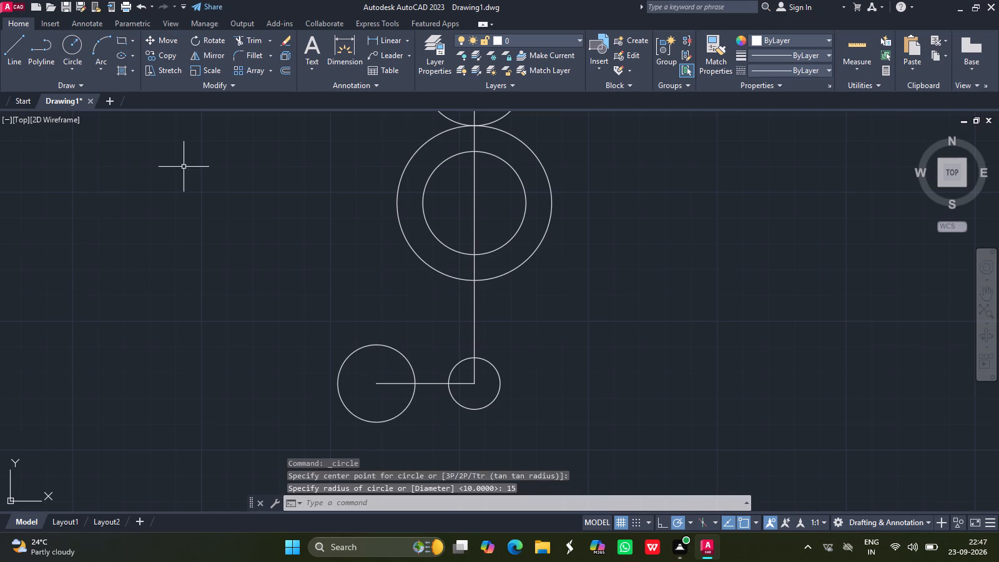
Draw a horizontal line 38 long to the right from the centre of the bottom radius 10 circle.
click(14, 37)
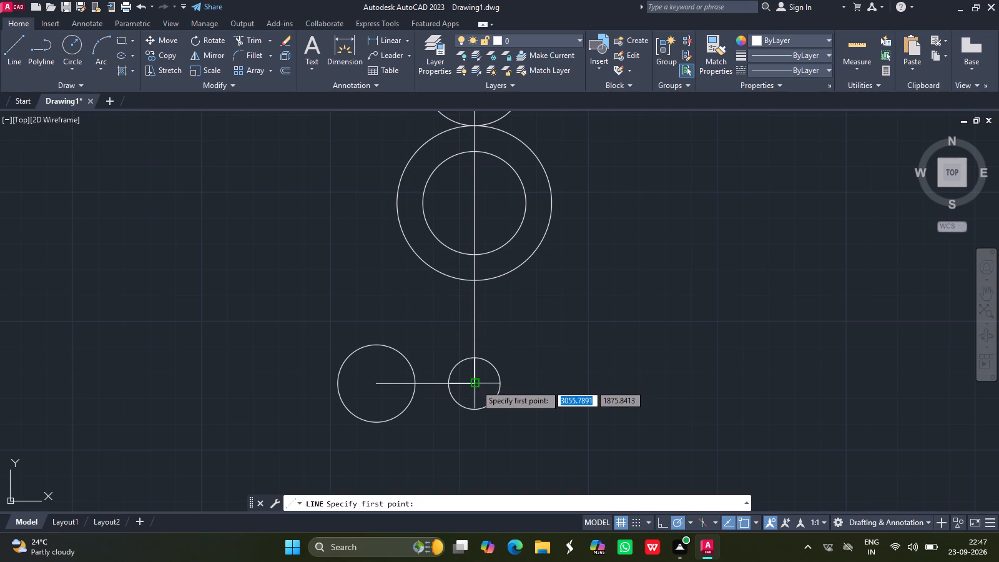
drag(476, 385, 587, 383)
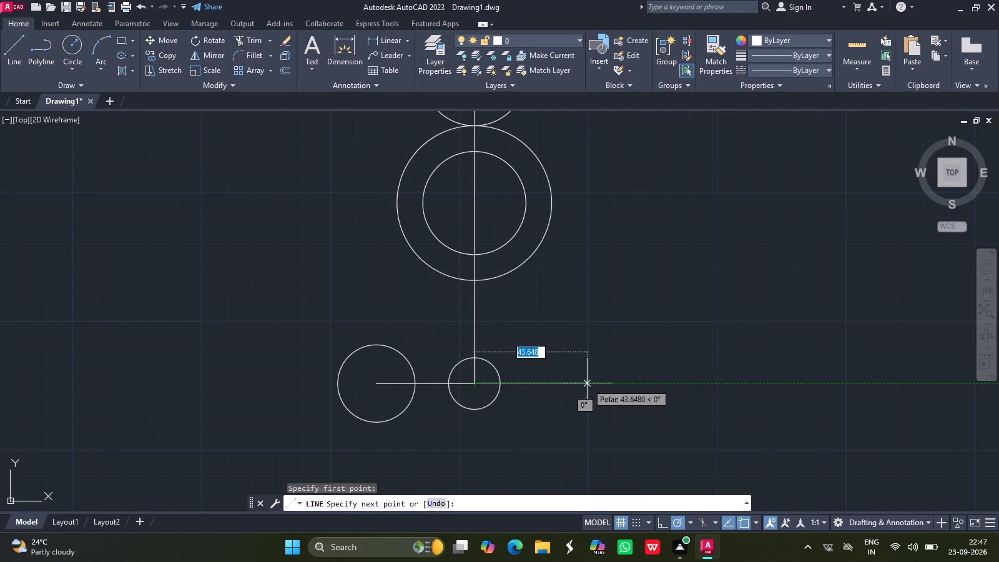
text(38)
key(Return)
key(Return)
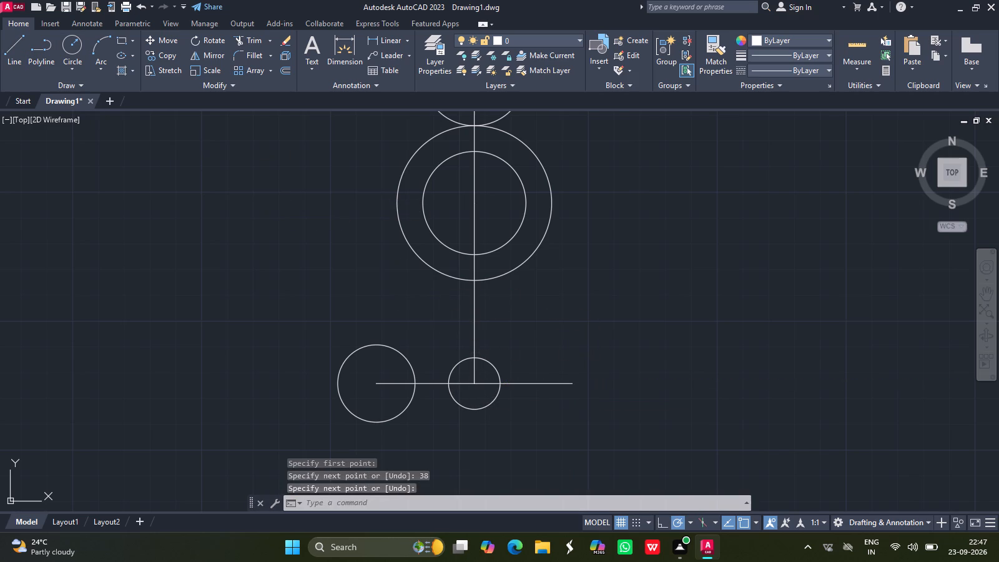
Draw a circle with a radius of 15 centred on the right end of the right-hand horizontal line.
click(77, 41)
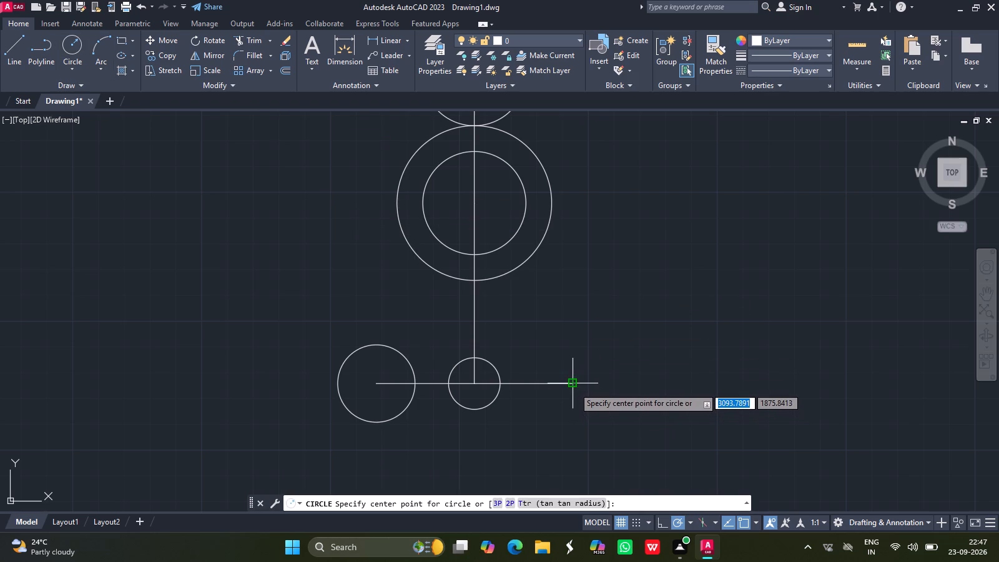
drag(574, 387, 564, 369)
text(15)
key(Return)
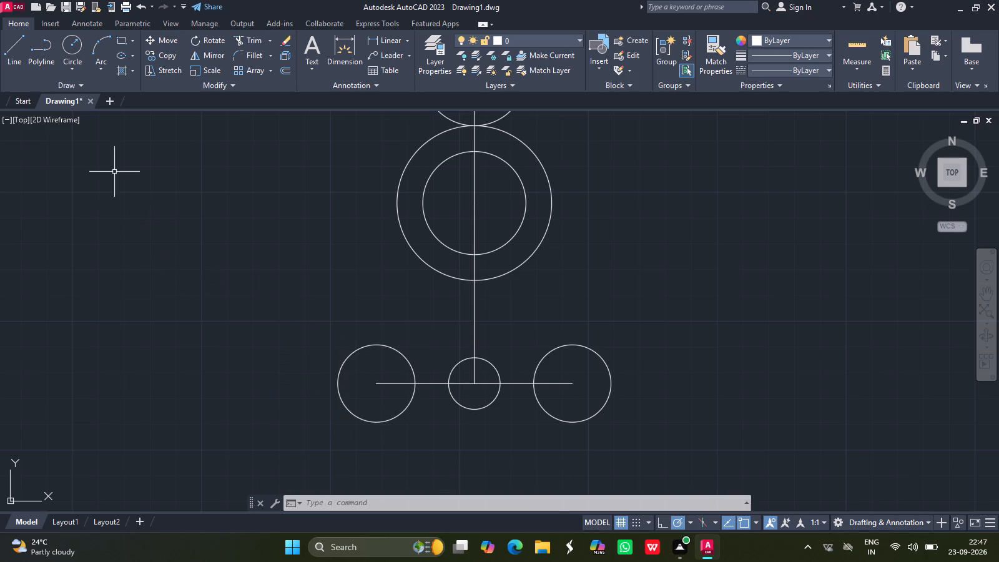
Draw a circle with a radius of 38 concentric with the bottom radius 10 circle.
click(69, 52)
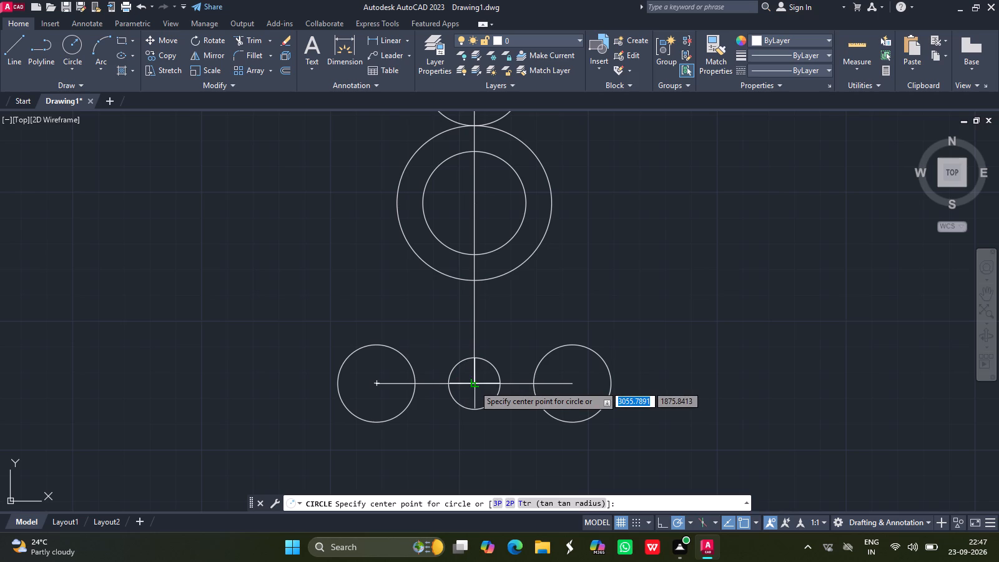
drag(475, 385, 428, 311)
text(38)
key(Return)
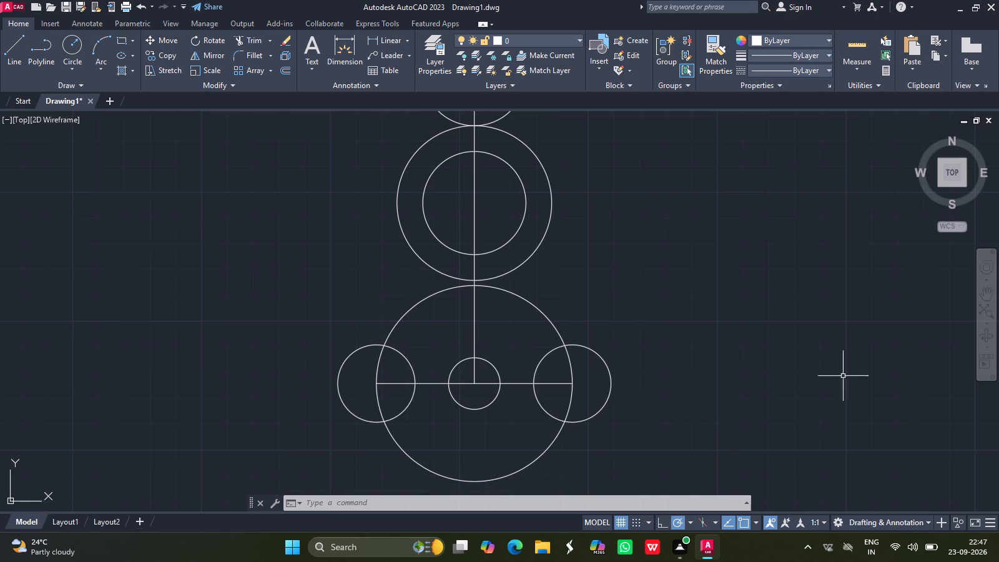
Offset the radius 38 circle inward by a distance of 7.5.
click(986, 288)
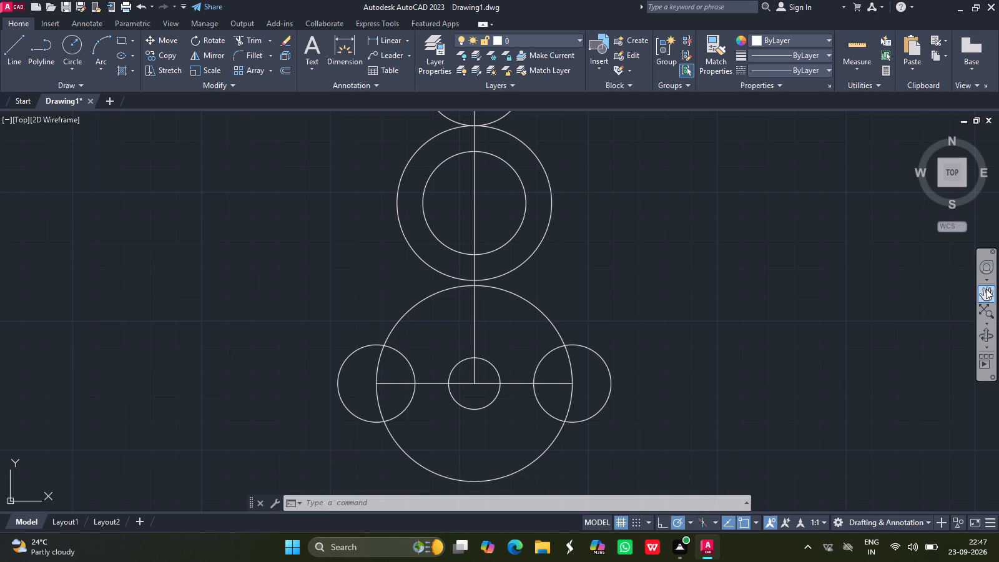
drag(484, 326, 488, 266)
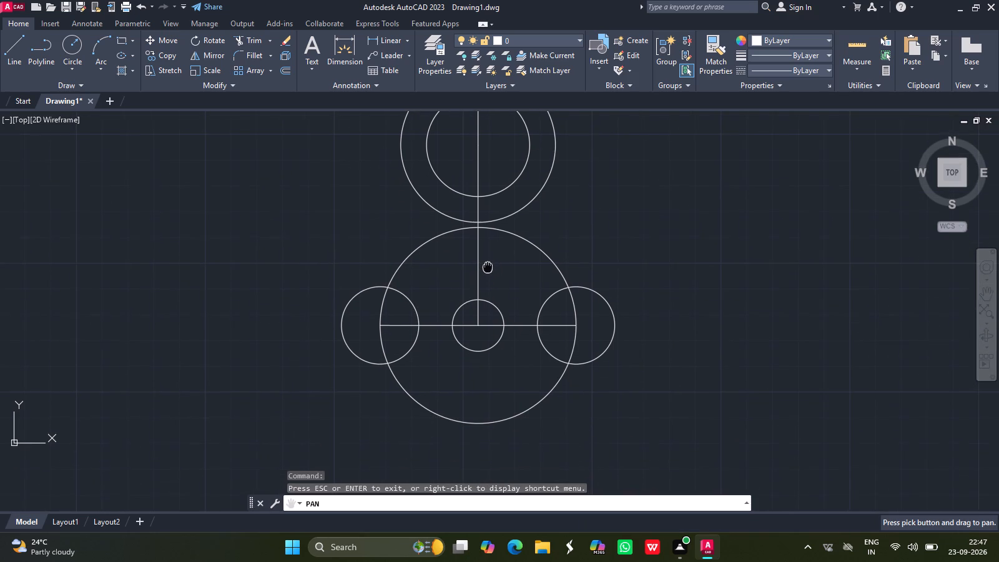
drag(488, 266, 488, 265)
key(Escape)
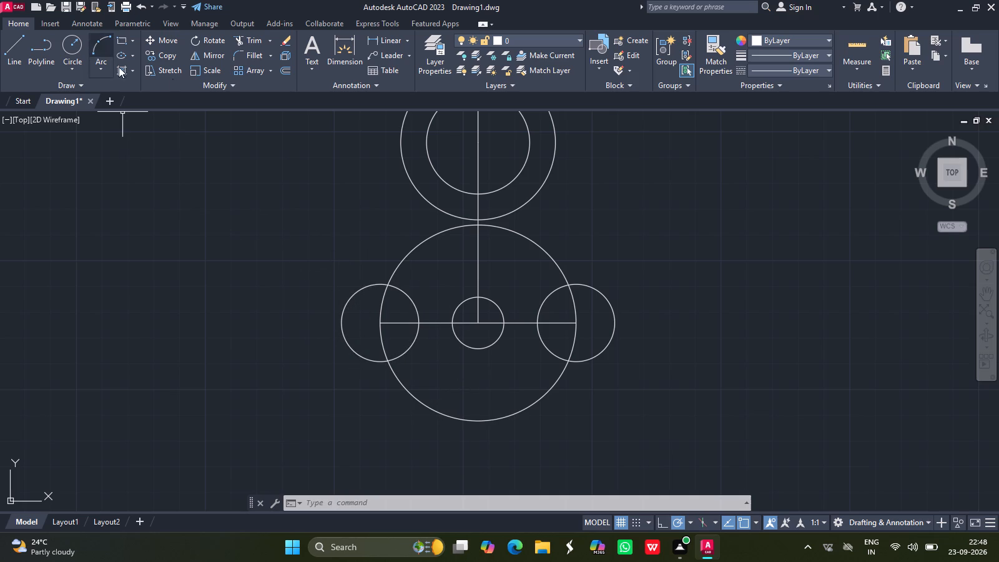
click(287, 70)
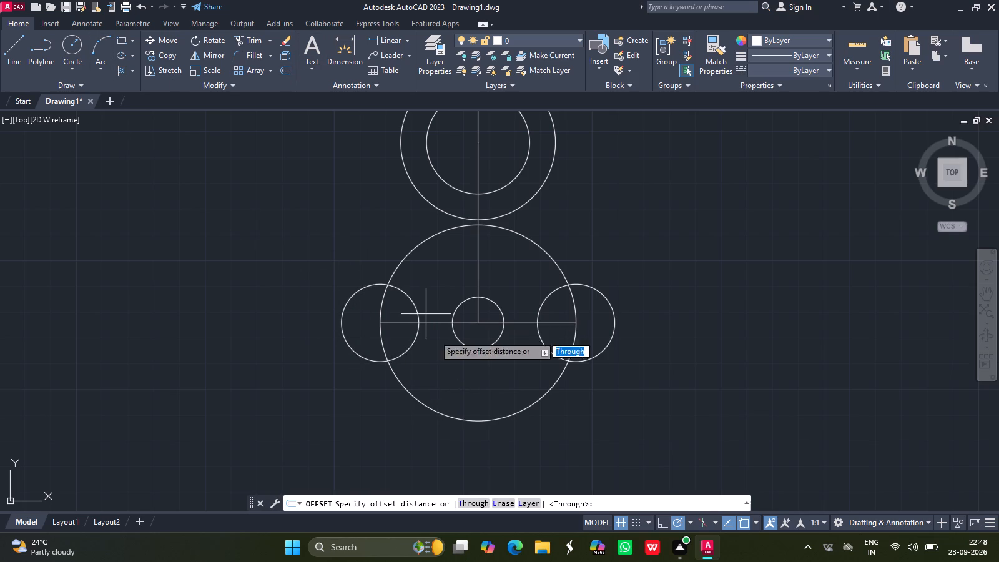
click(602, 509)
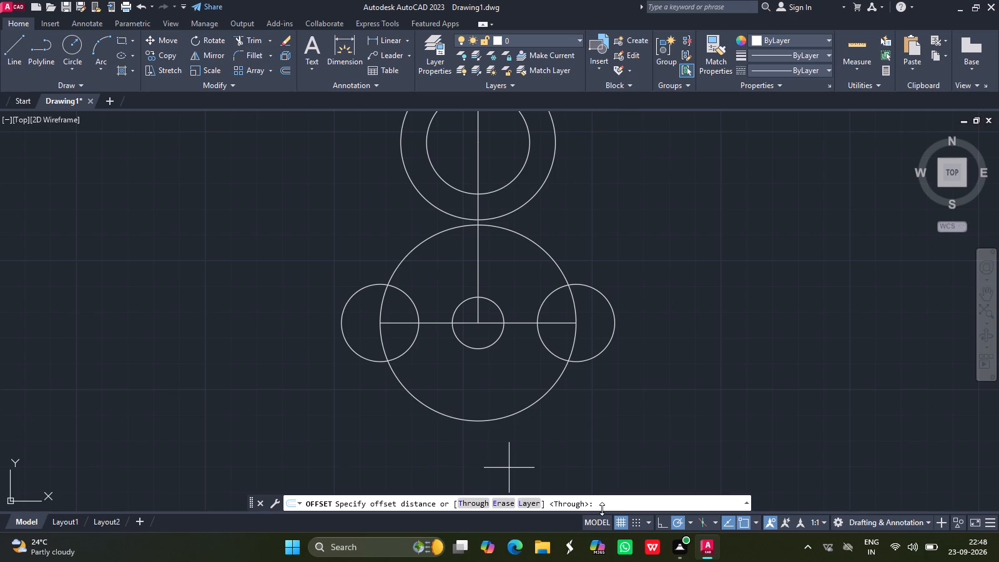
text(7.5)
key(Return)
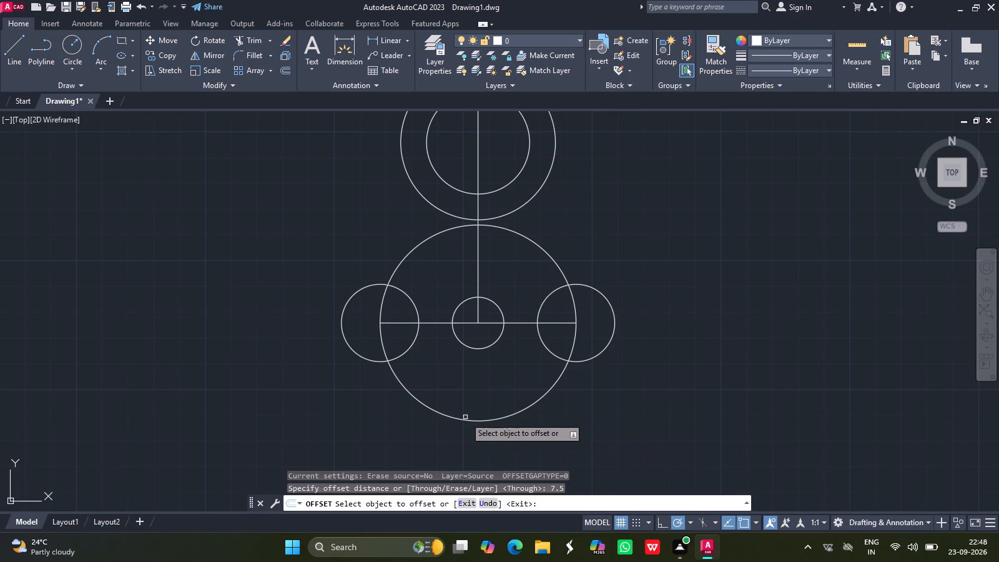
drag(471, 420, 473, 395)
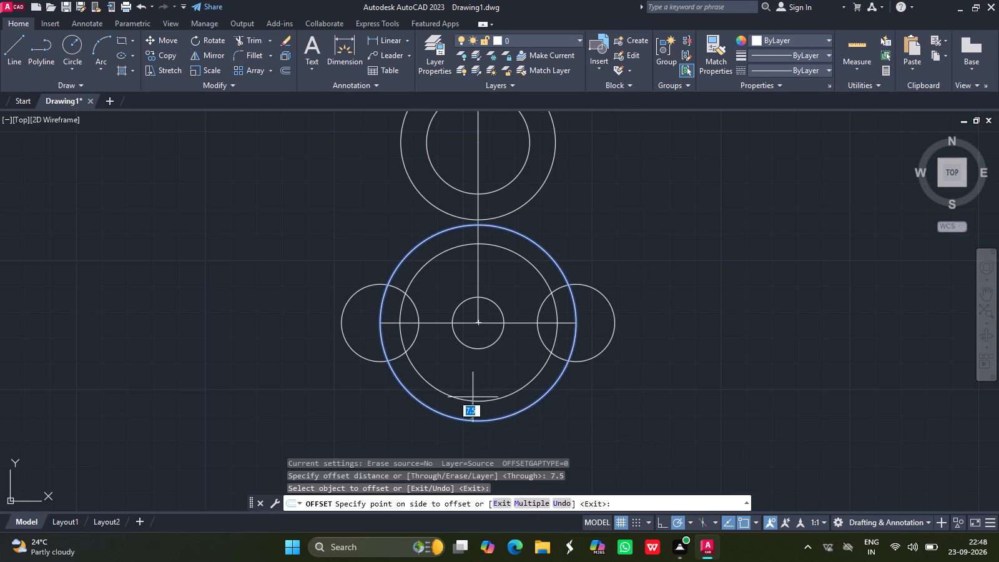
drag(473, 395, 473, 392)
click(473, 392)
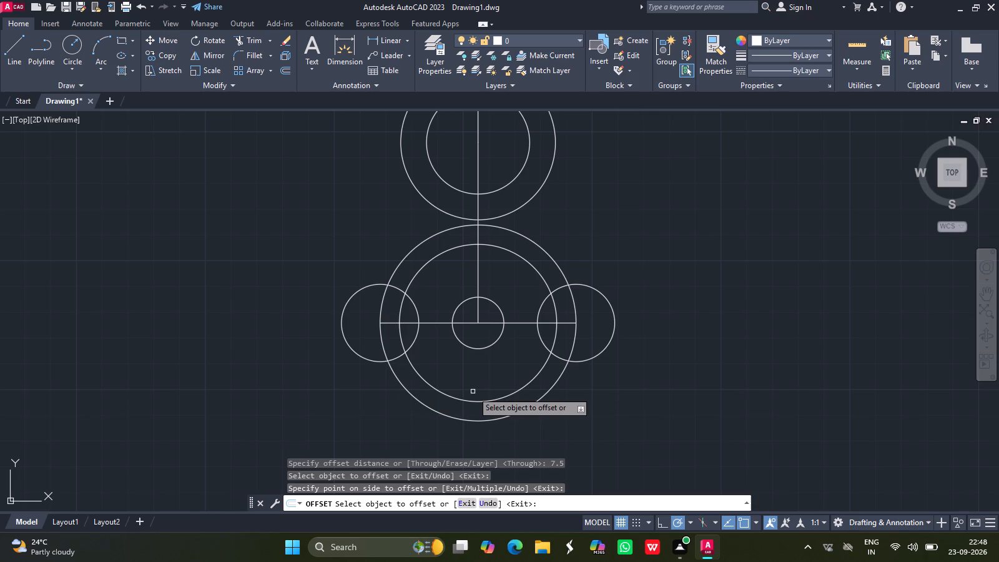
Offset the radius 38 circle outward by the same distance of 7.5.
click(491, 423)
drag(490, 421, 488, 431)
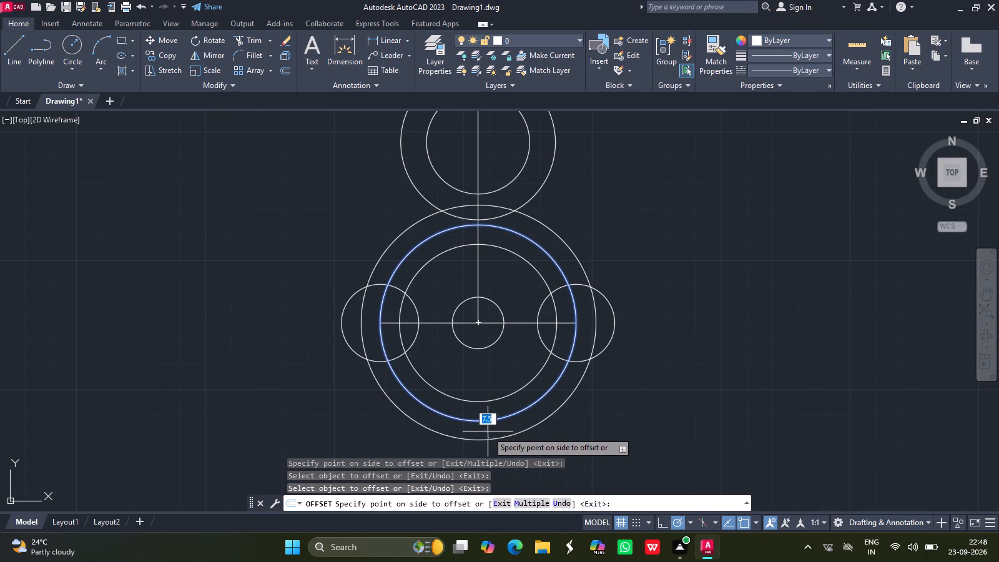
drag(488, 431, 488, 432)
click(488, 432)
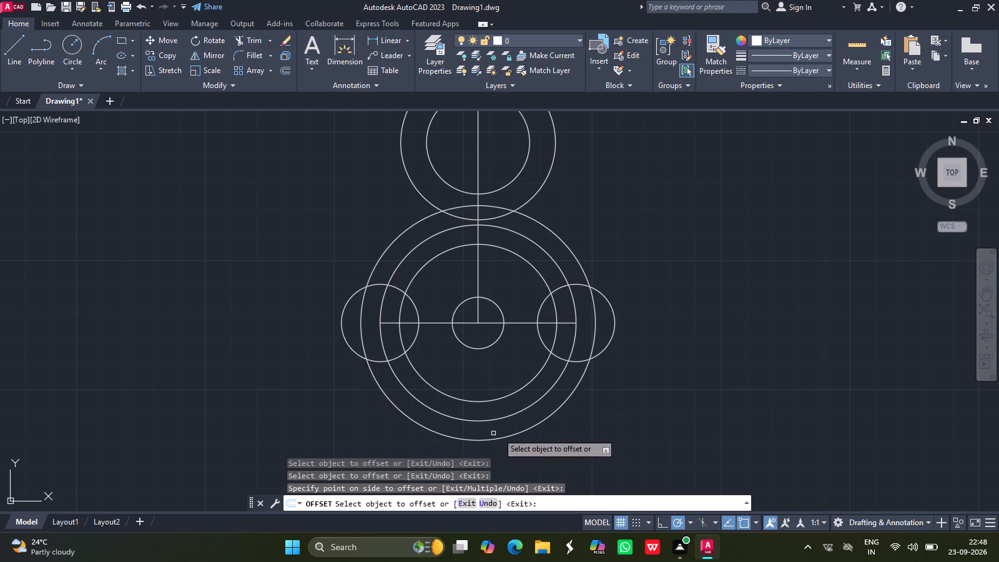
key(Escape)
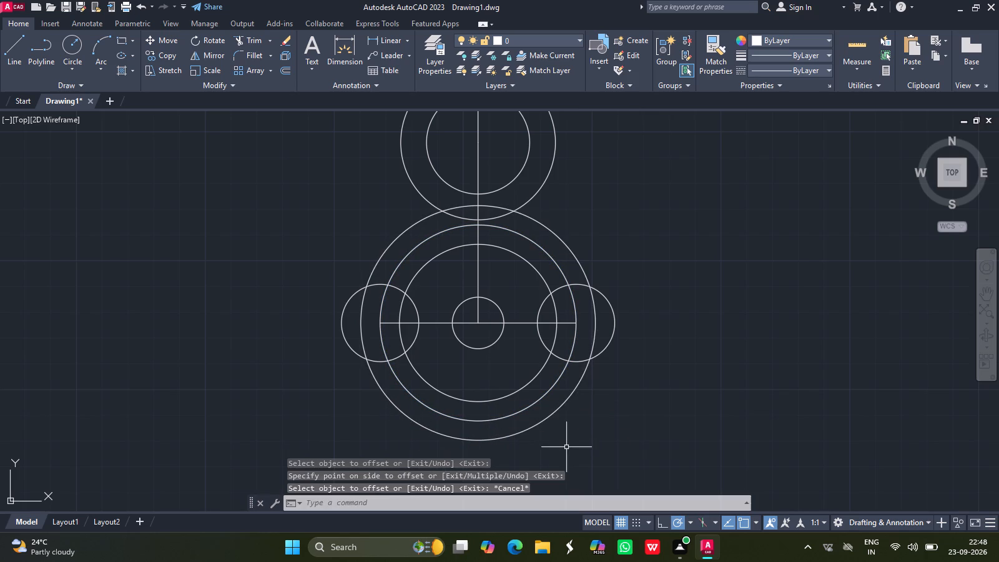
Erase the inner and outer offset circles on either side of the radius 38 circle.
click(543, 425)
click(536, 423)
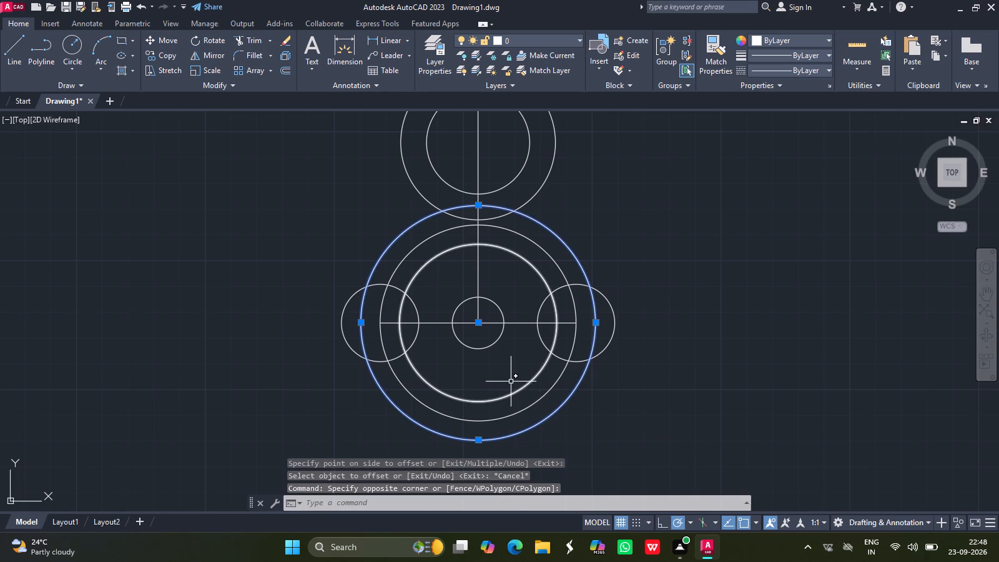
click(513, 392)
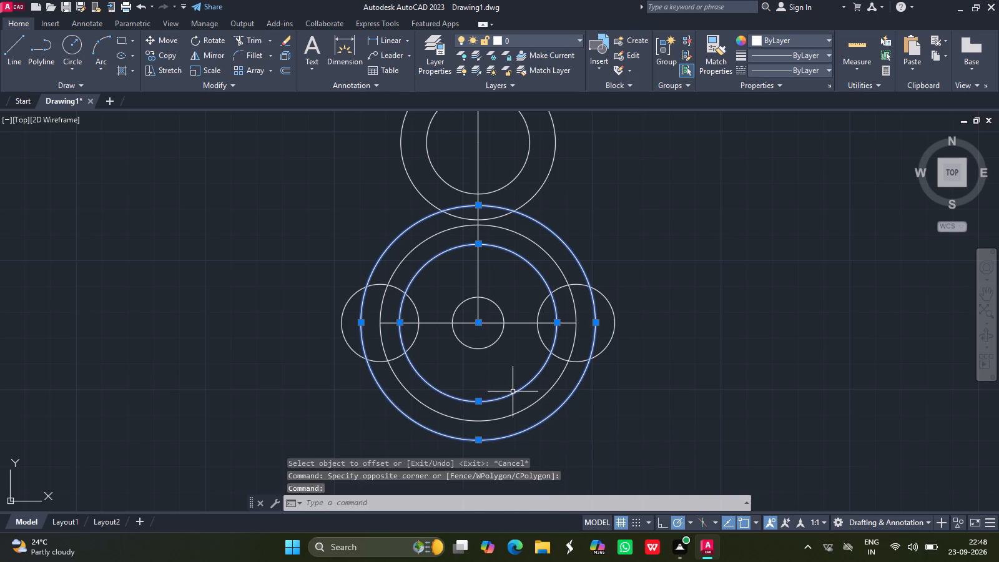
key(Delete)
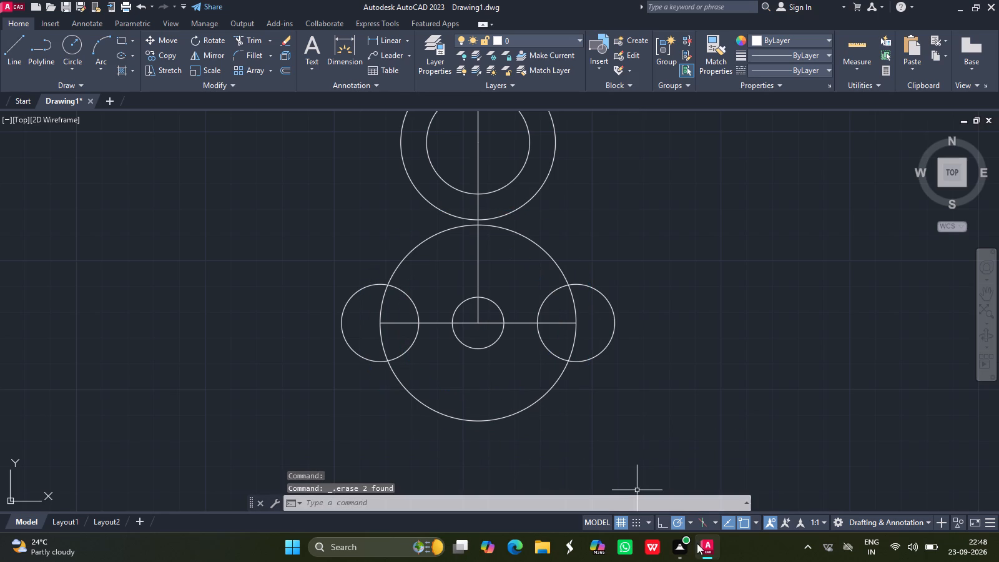
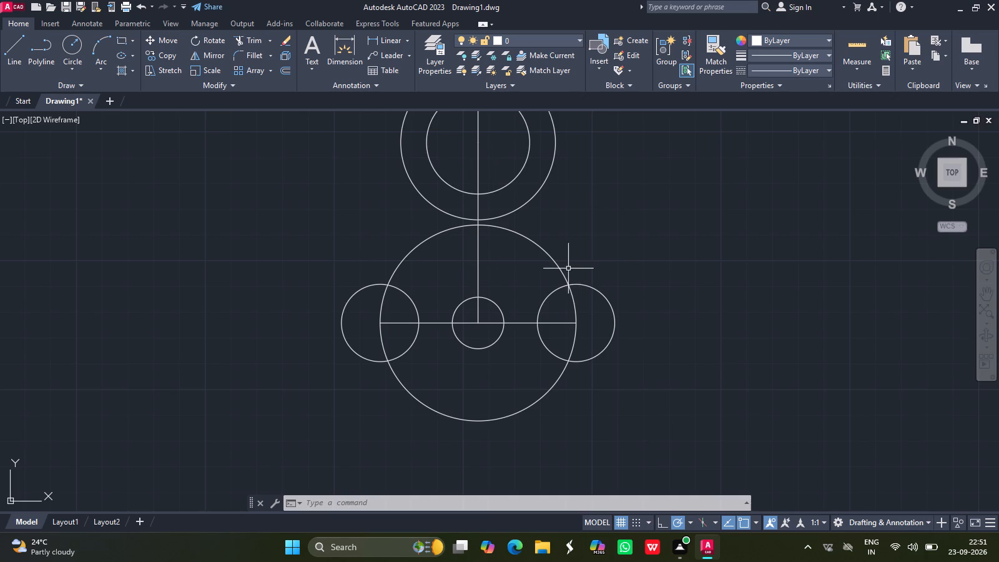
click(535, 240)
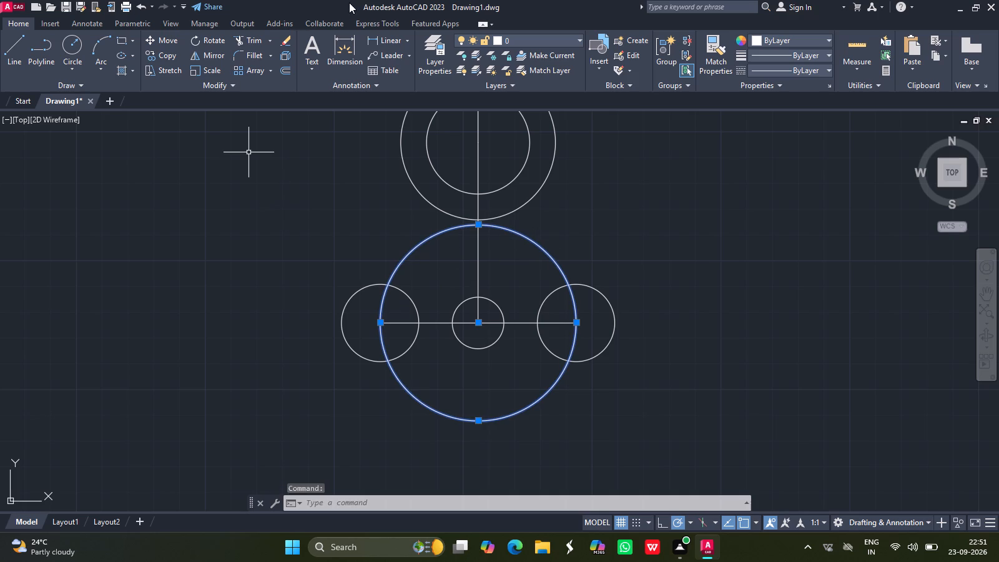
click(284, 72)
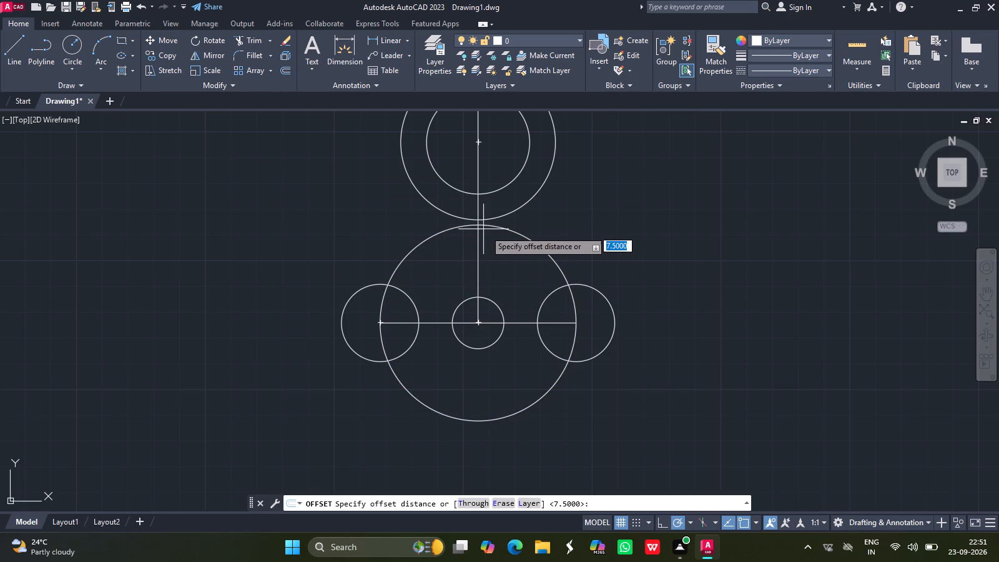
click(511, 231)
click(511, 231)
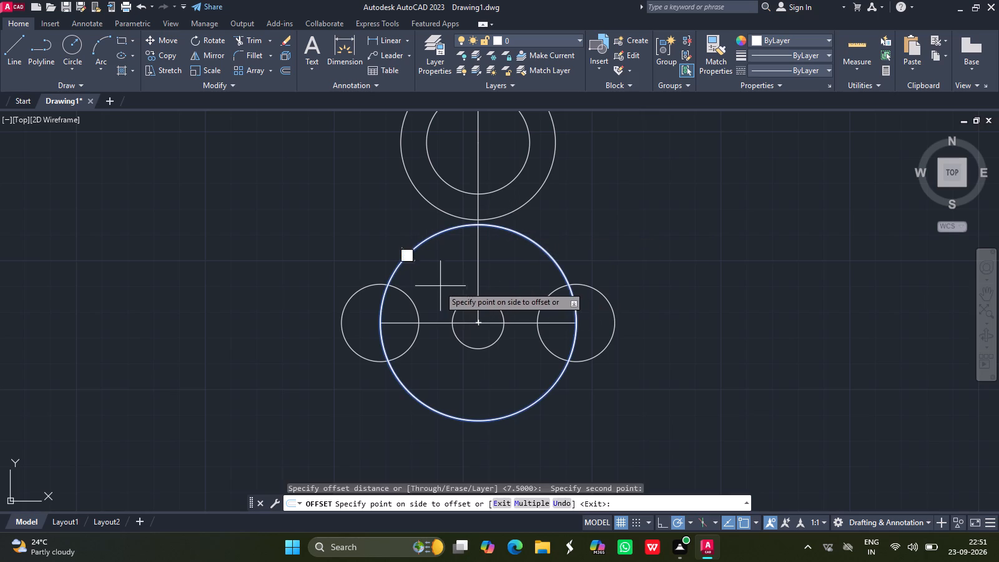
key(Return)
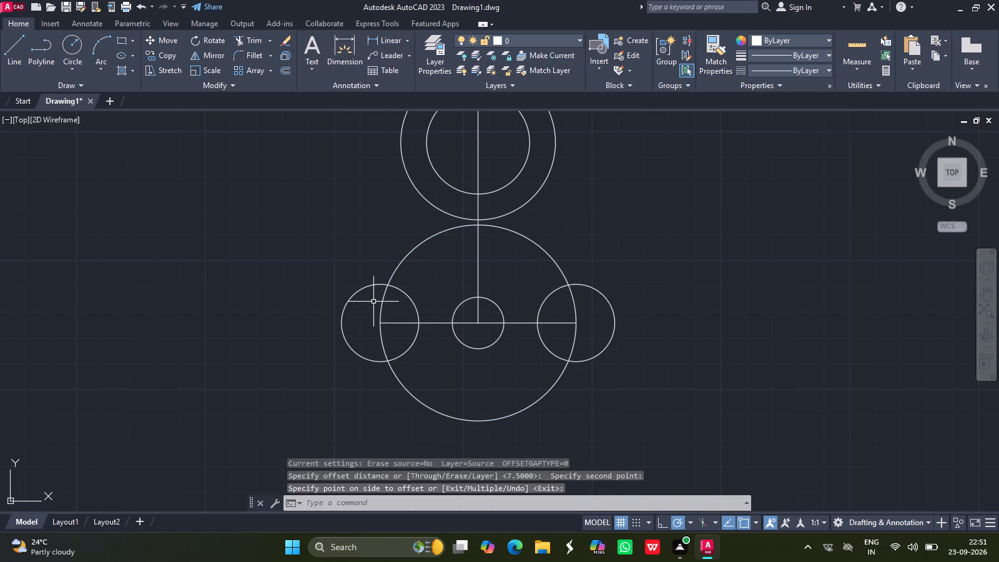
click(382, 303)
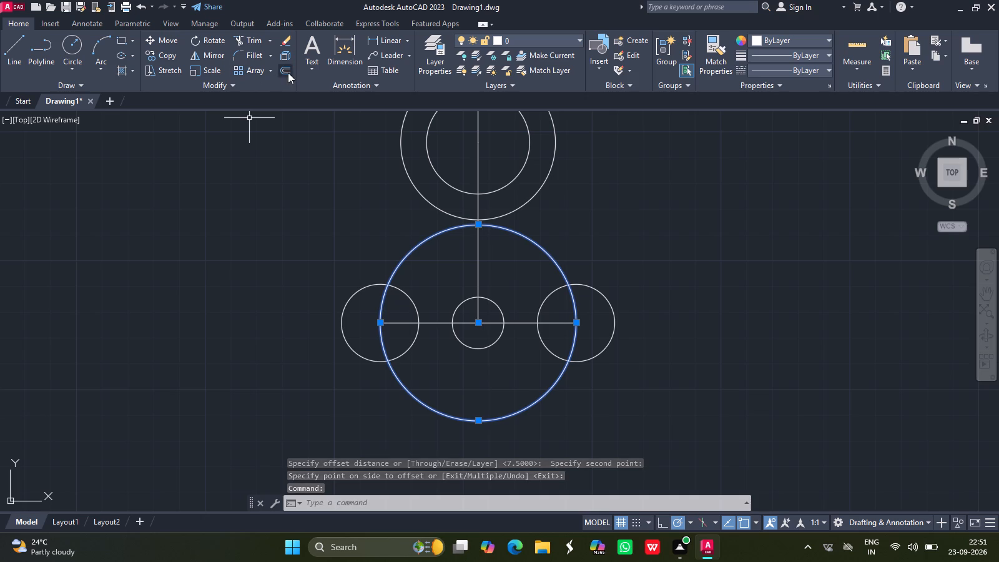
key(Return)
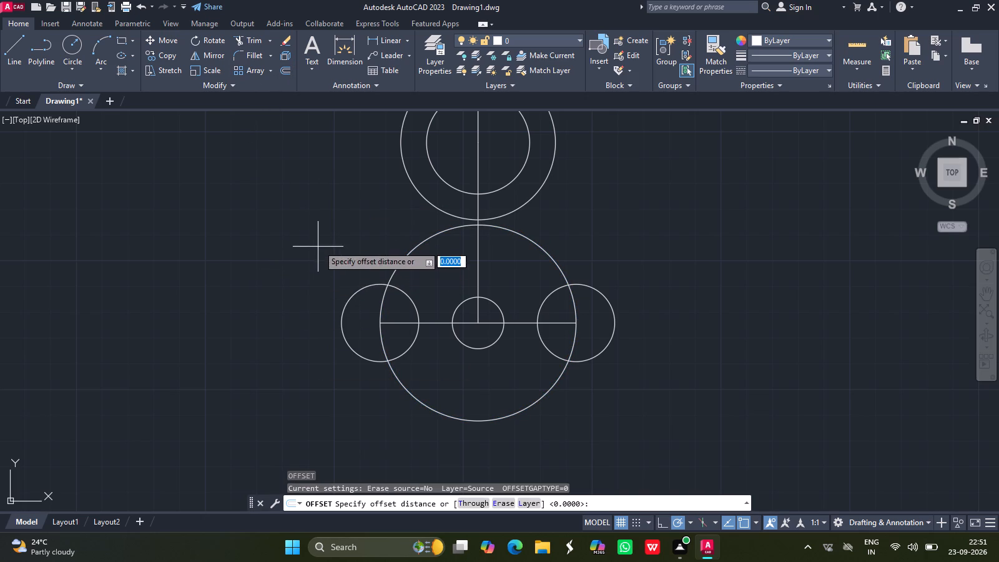
Offset the radius 38 circle both inward and outward by a distance of 15.
click(281, 70)
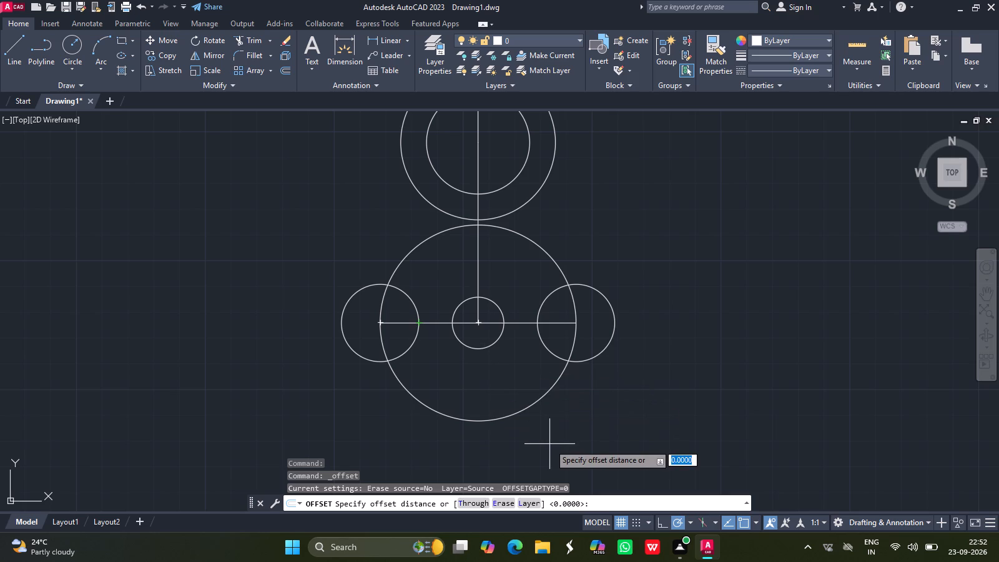
click(613, 504)
text(15)
key(Return)
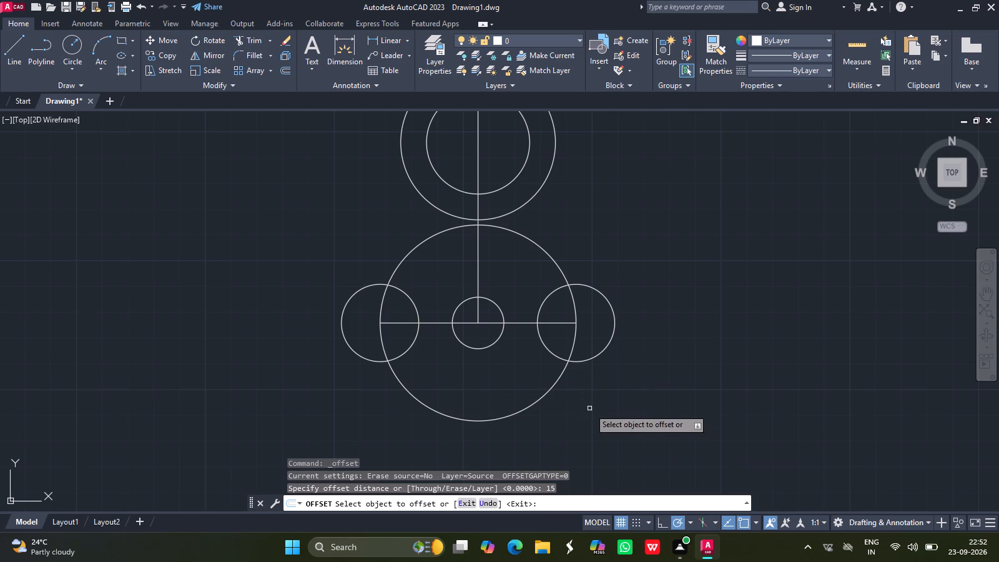
drag(532, 403, 511, 390)
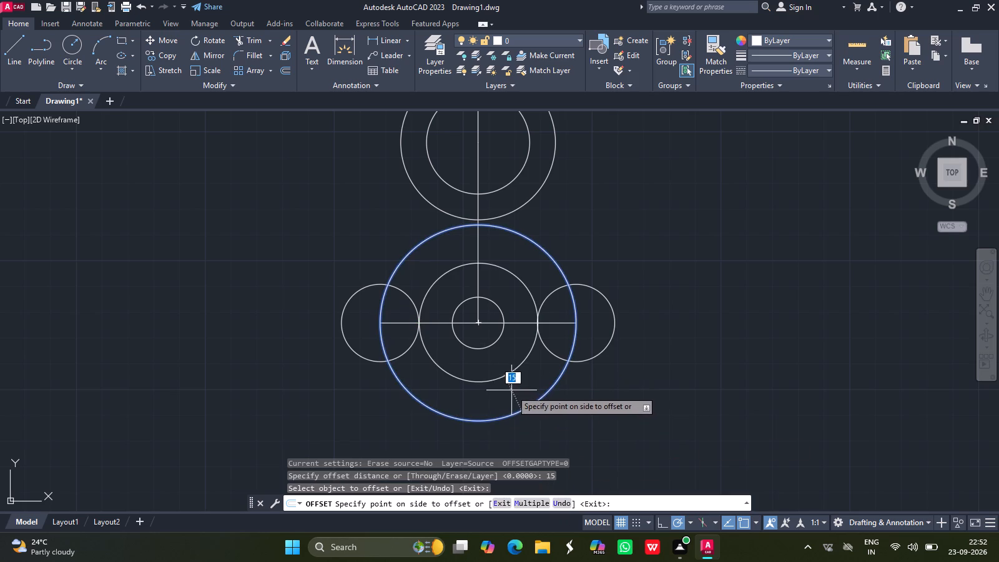
drag(511, 390, 509, 388)
drag(509, 388, 526, 408)
drag(526, 408, 546, 429)
click(546, 429)
key(Return)
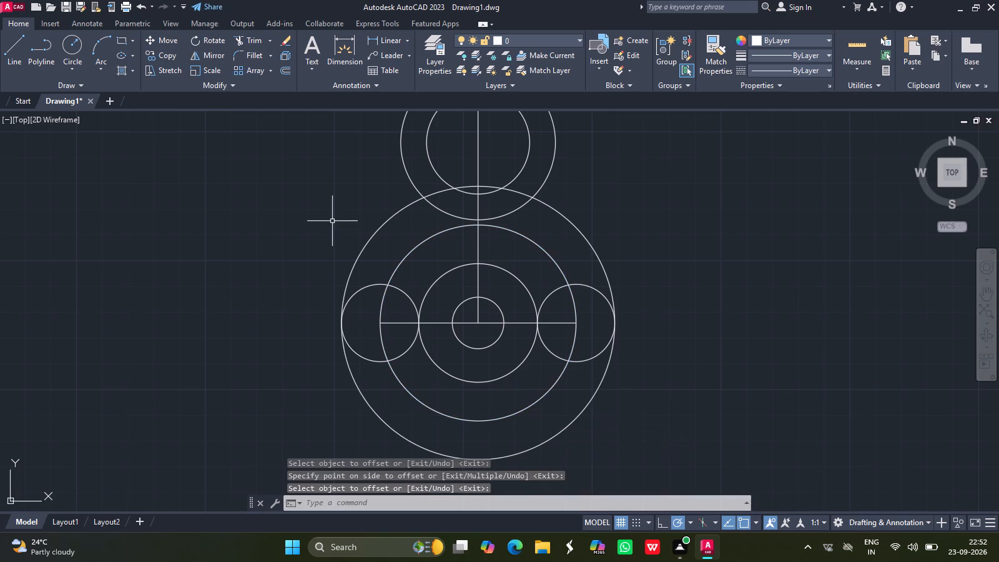
Trim away the upper half of the outer offset circle, above the two side circles.
click(255, 45)
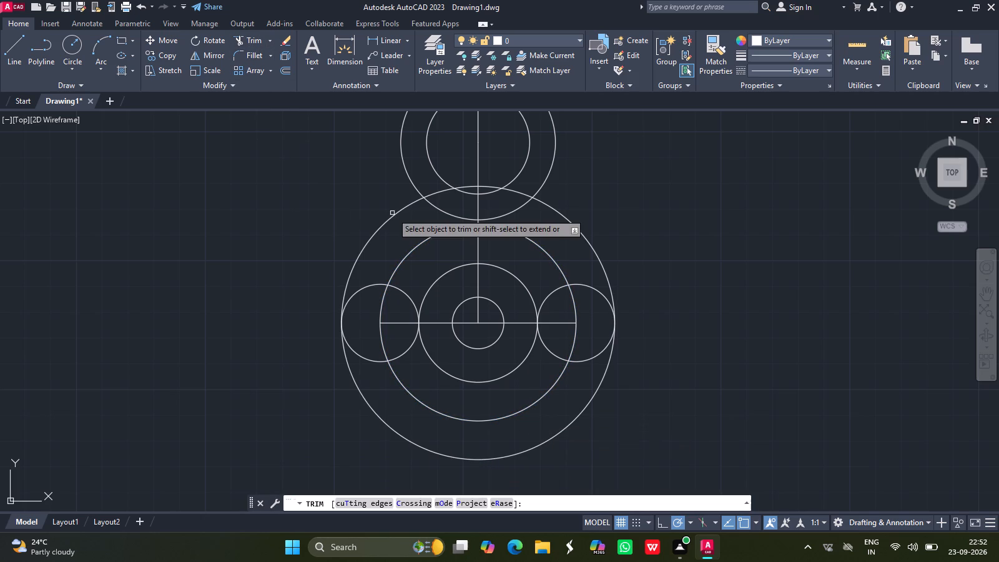
click(395, 213)
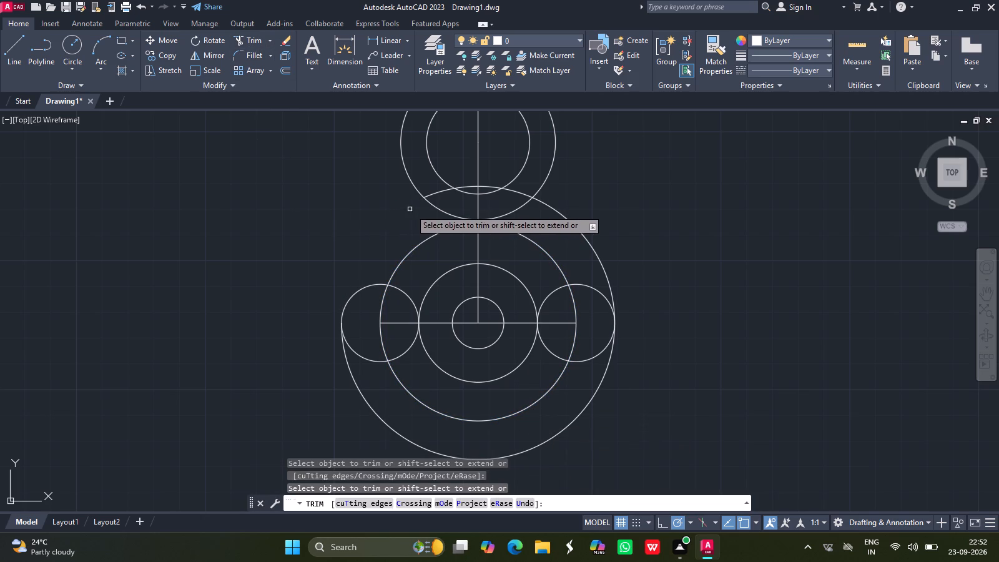
drag(434, 194, 464, 187)
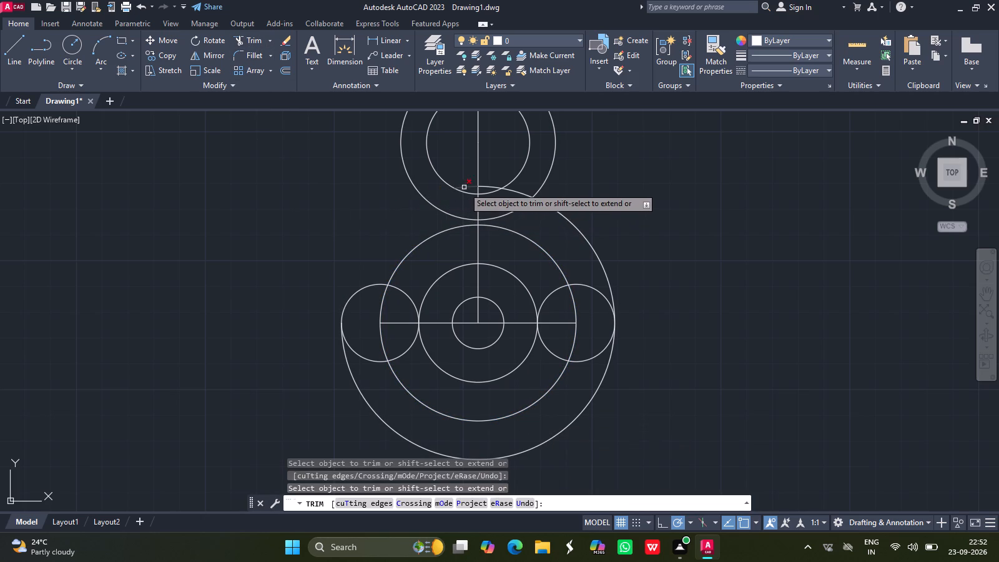
drag(464, 187, 483, 185)
drag(483, 185, 513, 190)
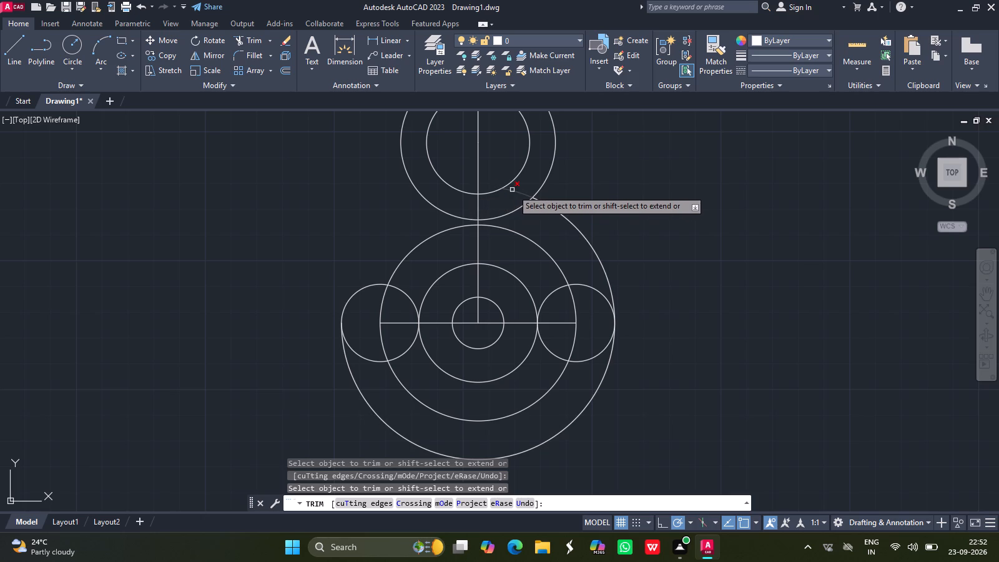
drag(513, 190, 513, 190)
drag(513, 190, 549, 208)
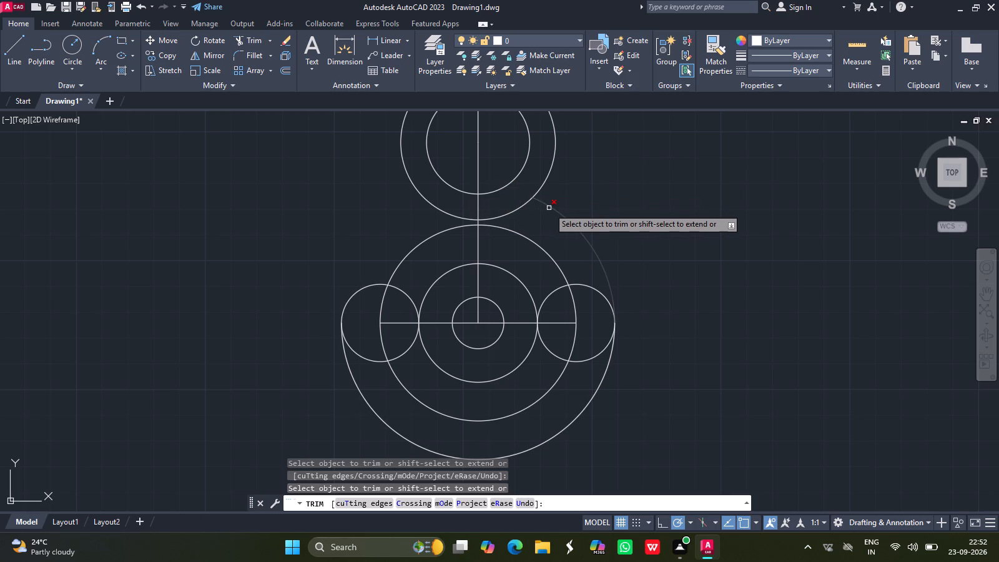
drag(549, 208, 553, 211)
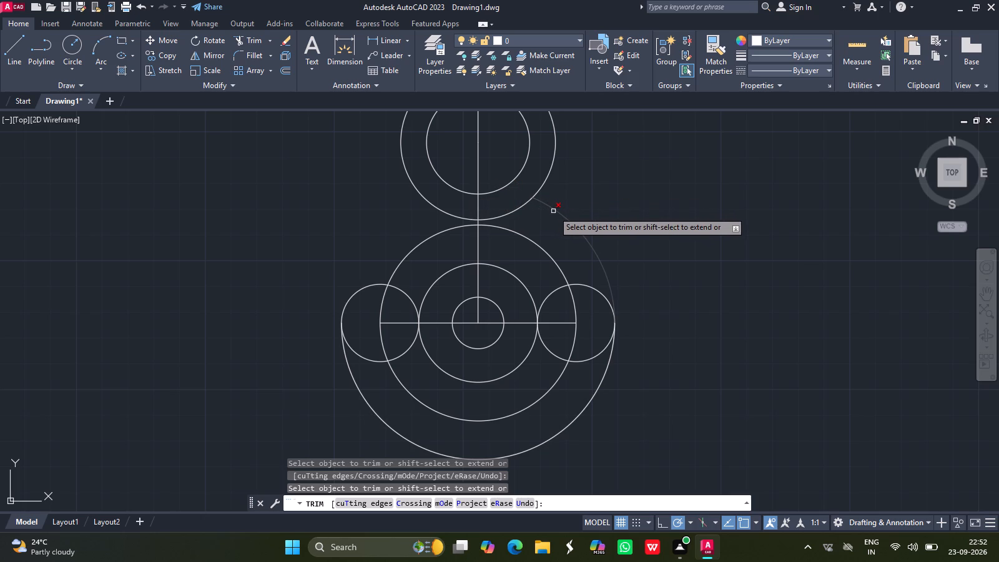
click(553, 211)
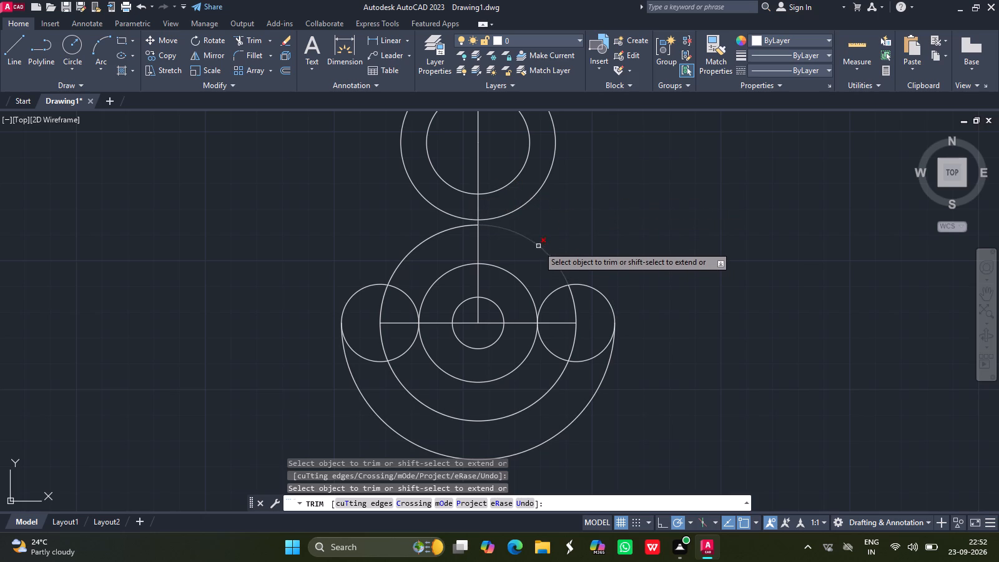
Trim away the upper halves of the radius 38 circle and the inner offset circle, including the pieces inside the side circles.
drag(538, 246, 443, 233)
click(443, 233)
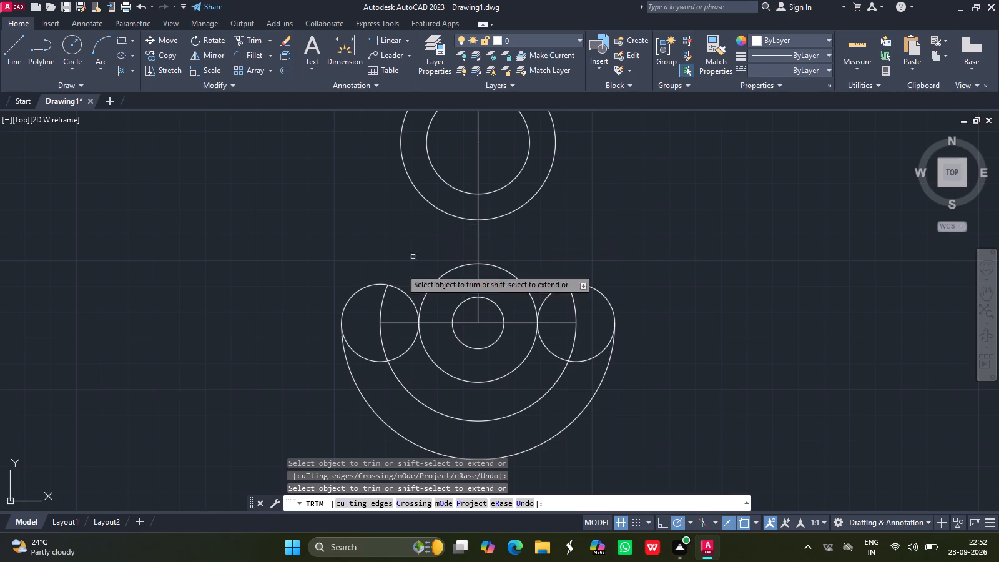
click(379, 311)
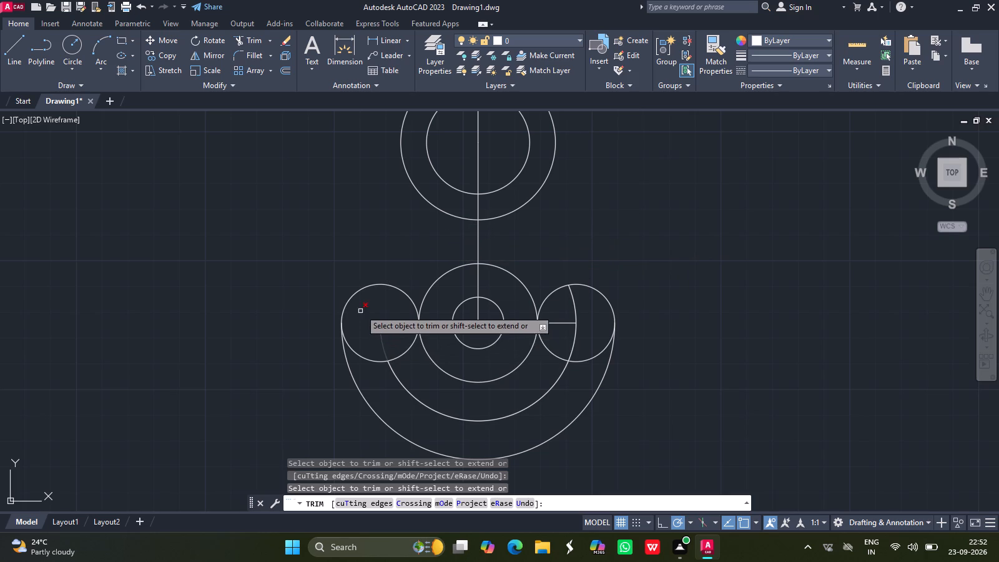
click(574, 304)
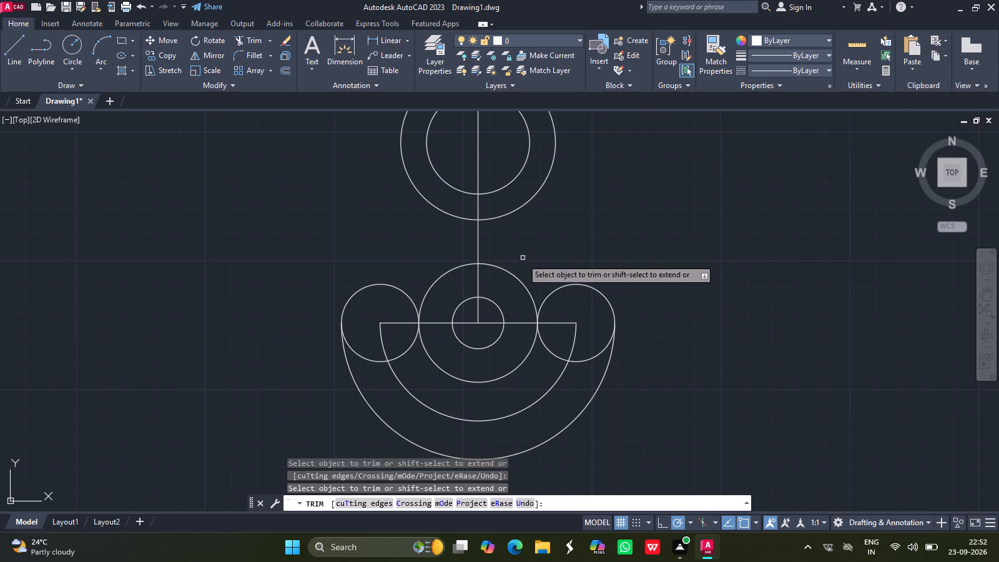
drag(515, 275, 449, 278)
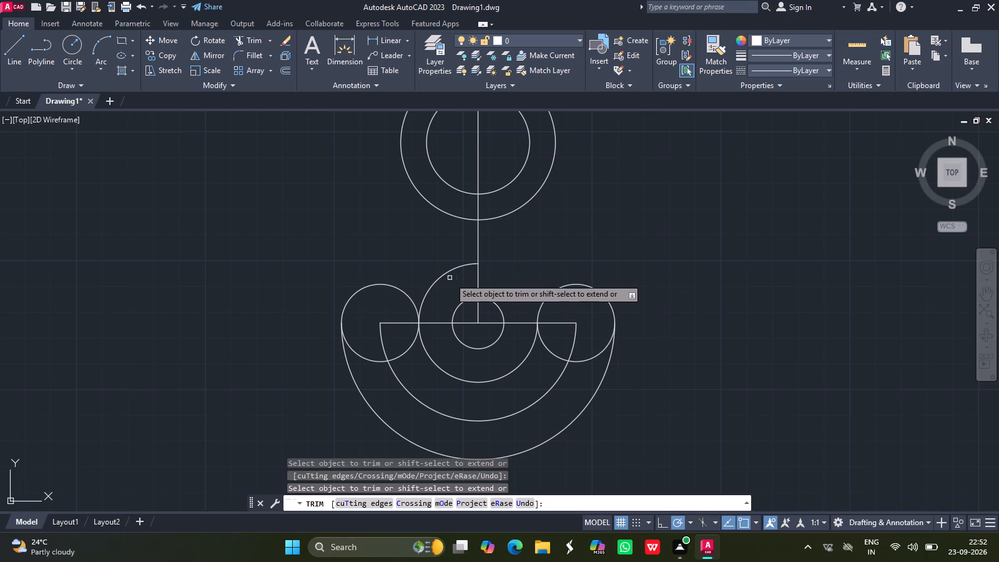
drag(449, 278, 438, 278)
click(438, 278)
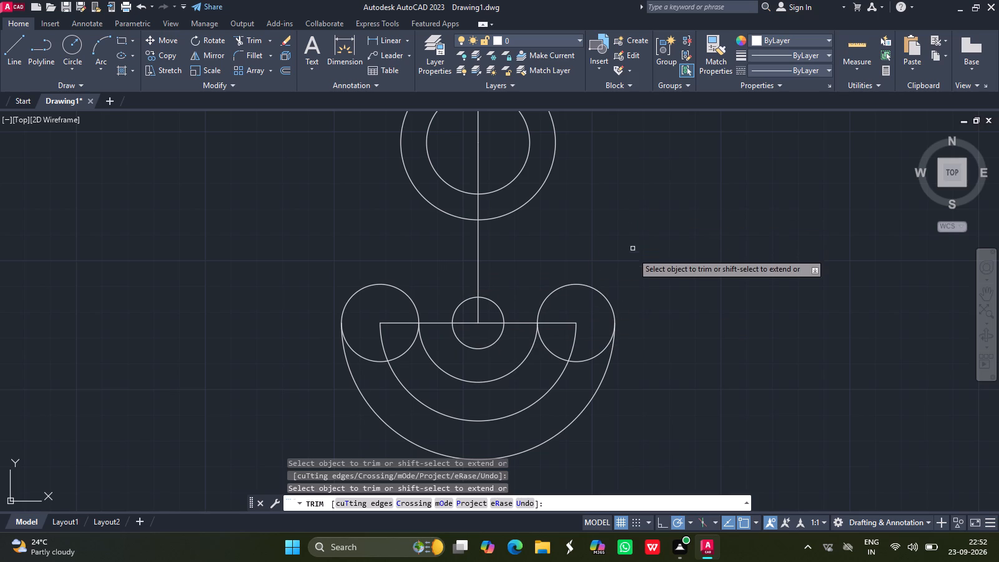
Trim away the lower halves of both side circles so they form the rounded ends of the curved slot.
drag(552, 352, 590, 357)
click(590, 357)
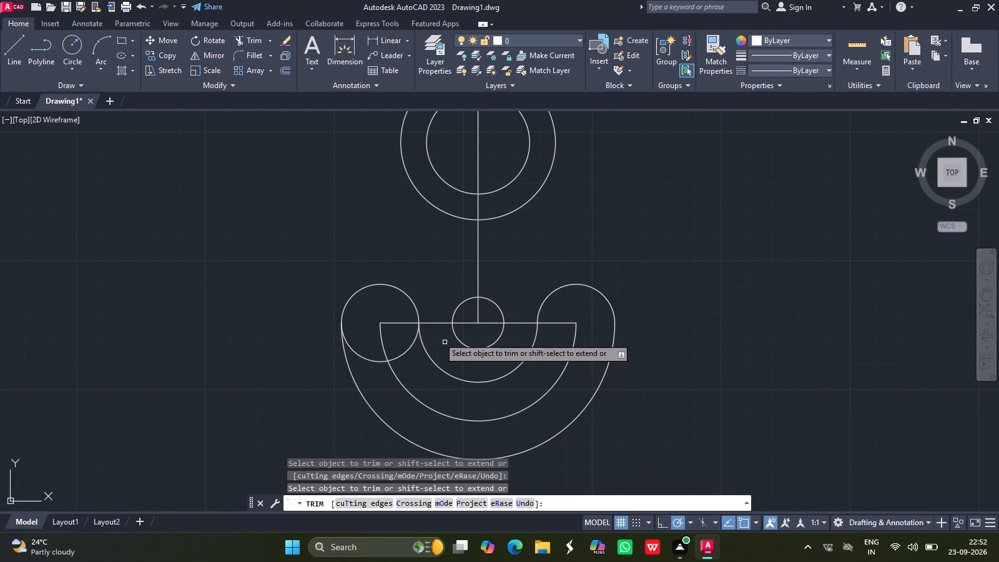
drag(406, 352, 372, 363)
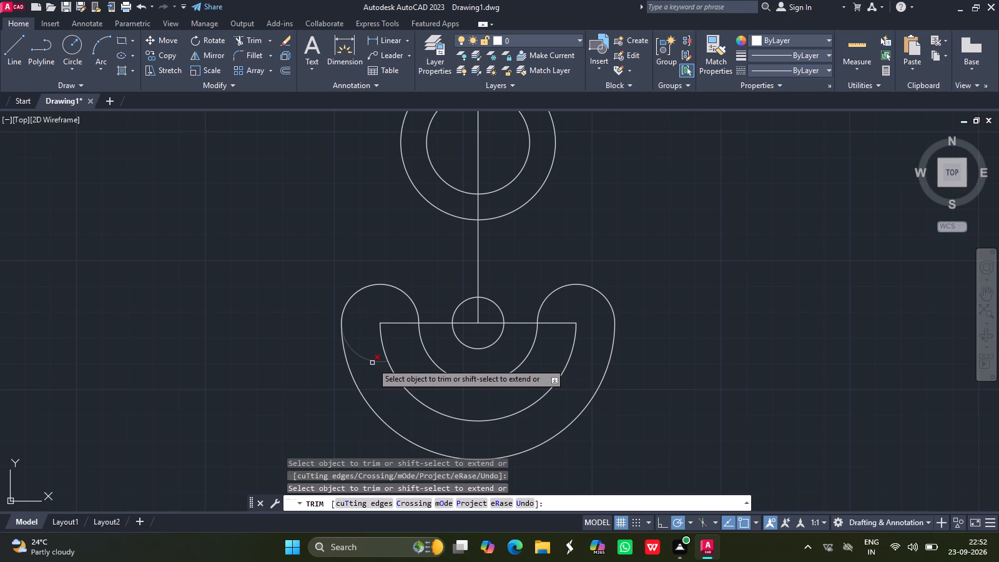
click(372, 363)
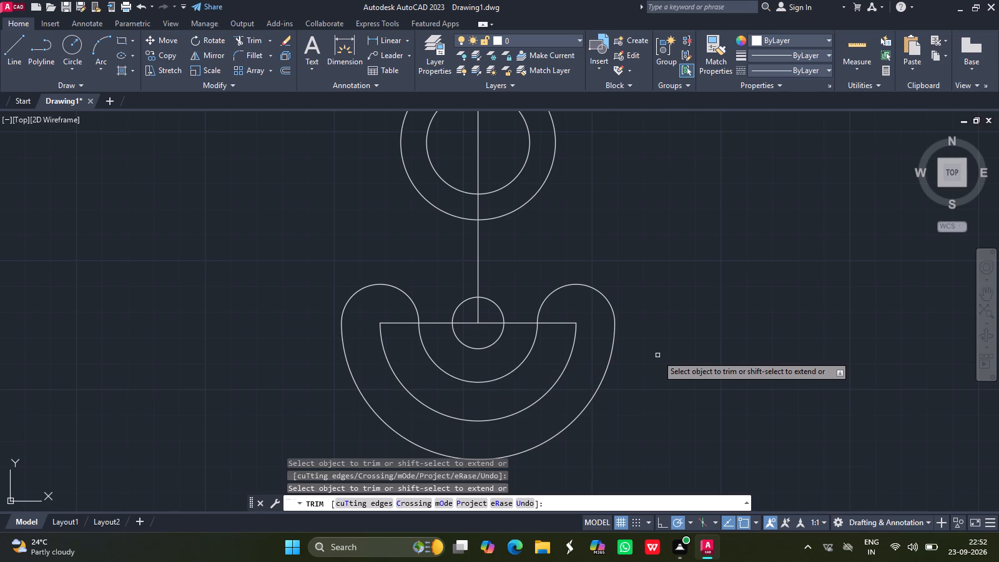
key(Return)
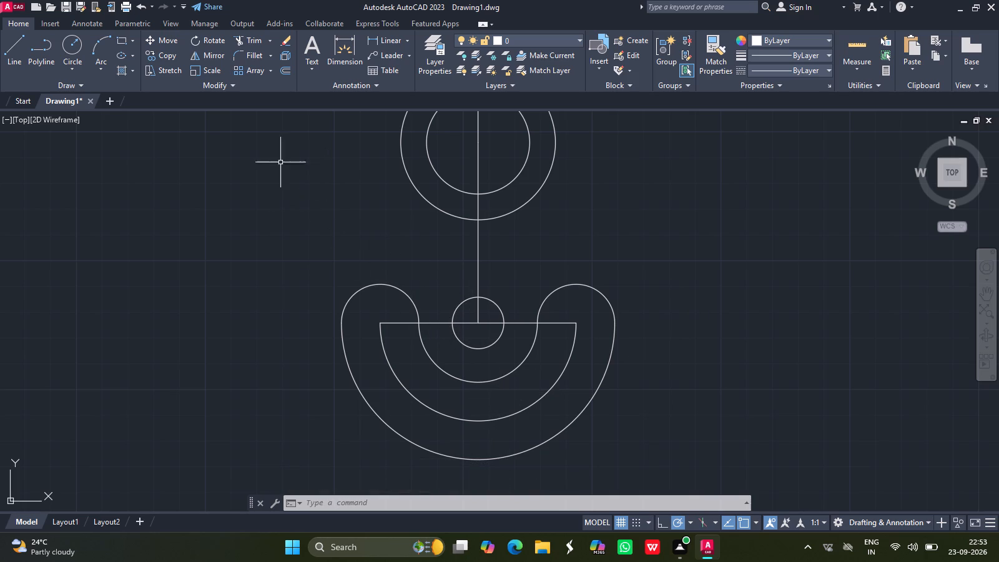
Draw a circle with a radius of 74 concentric with the bottom radius 10 circle.
click(76, 38)
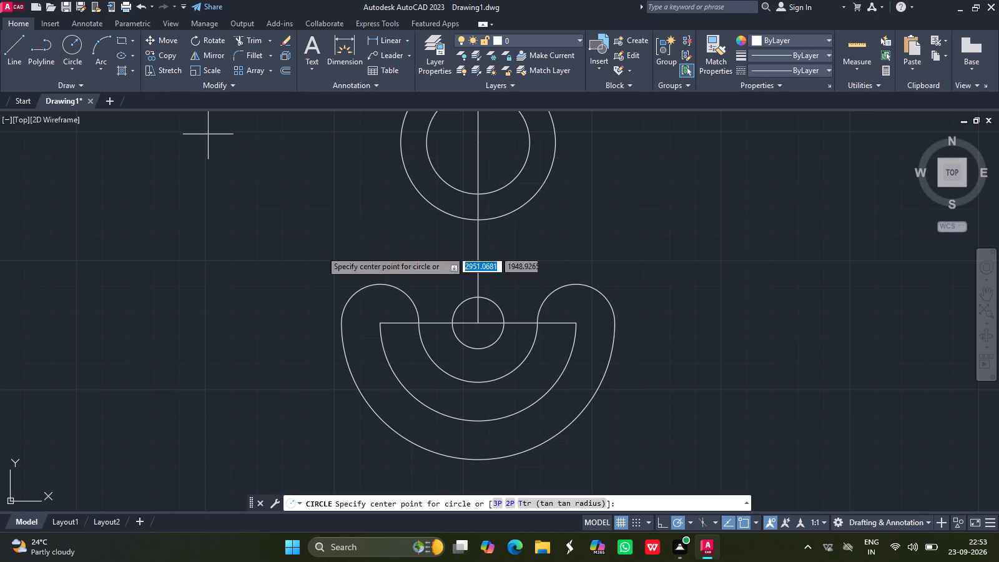
drag(479, 327, 402, 278)
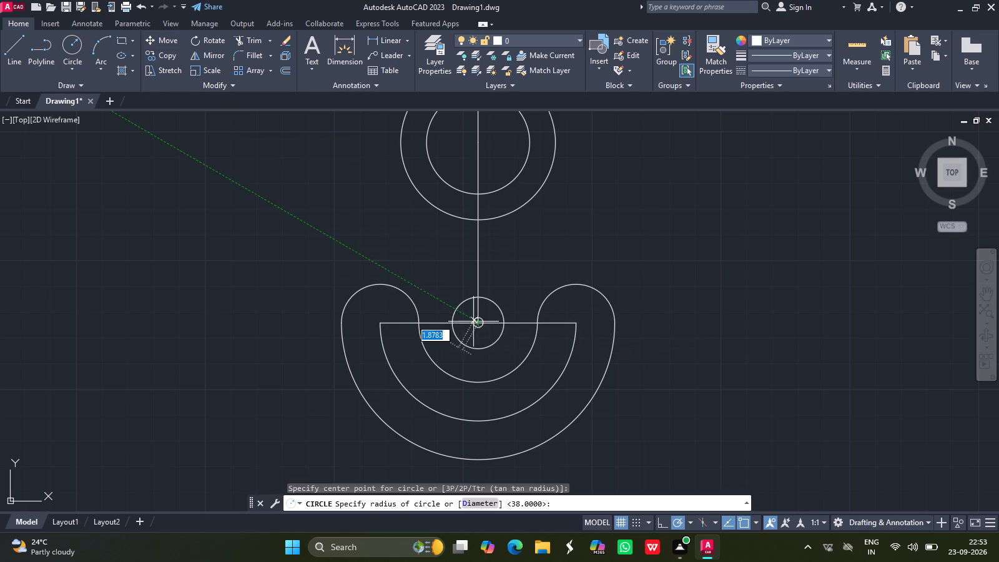
drag(402, 278, 363, 247)
text(74)
key(Return)
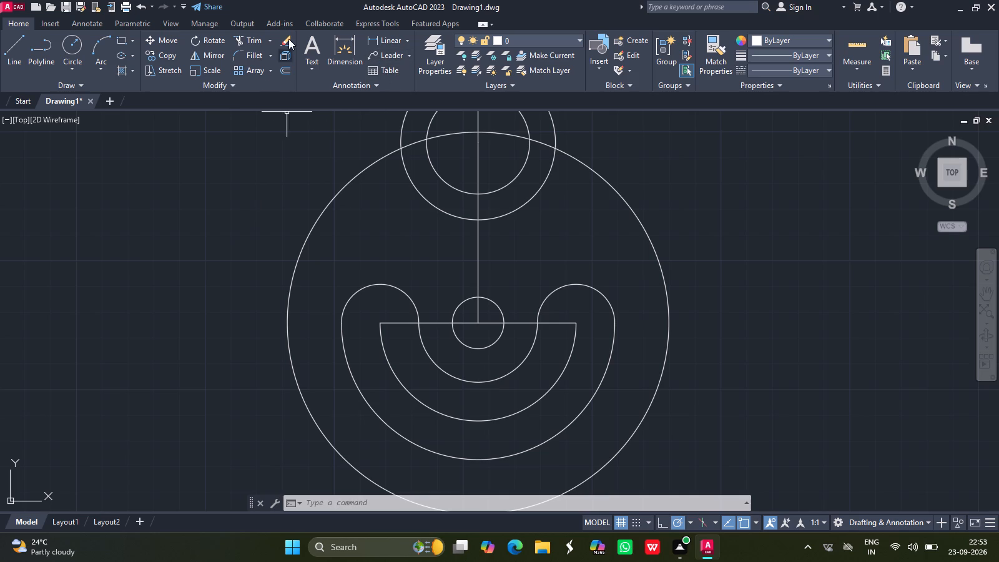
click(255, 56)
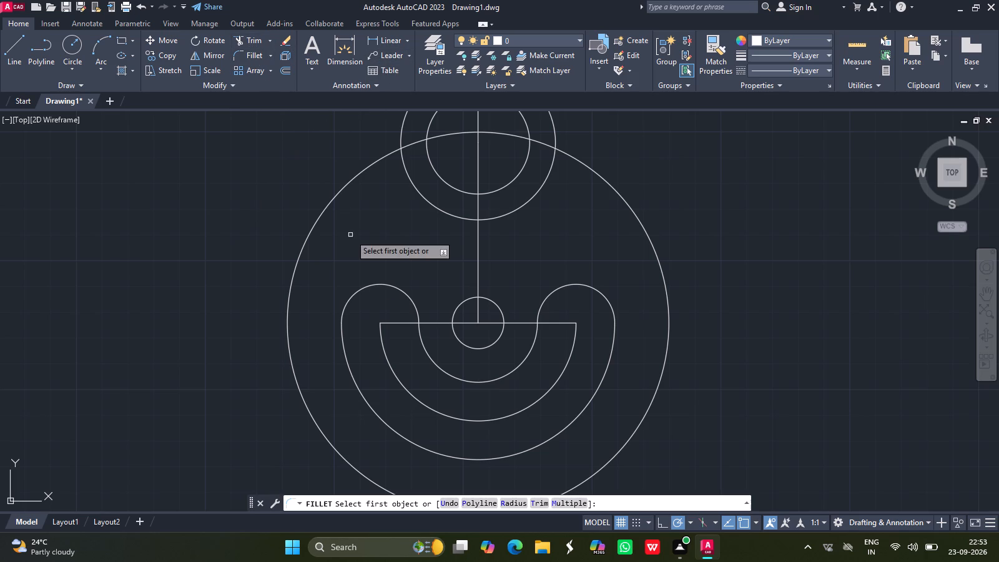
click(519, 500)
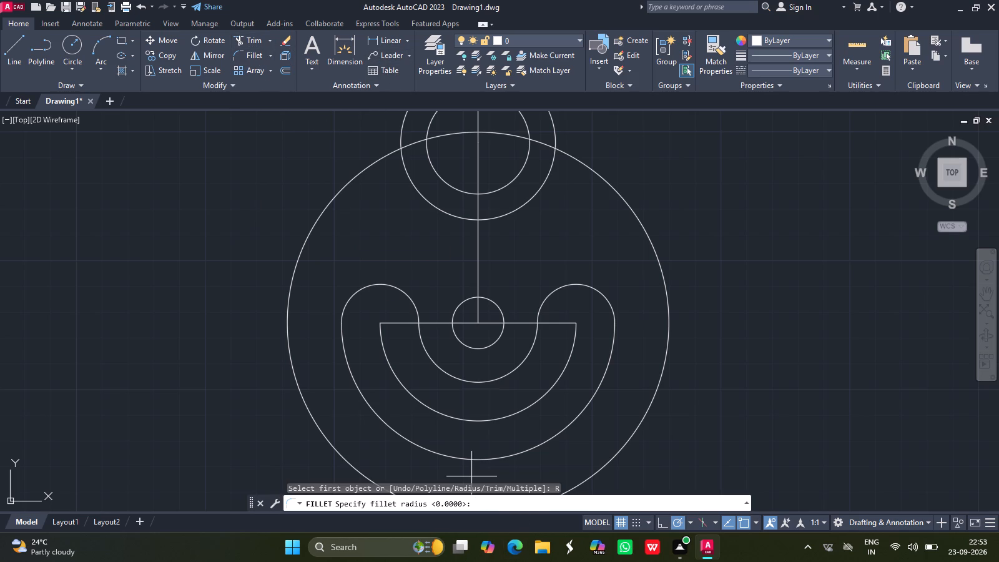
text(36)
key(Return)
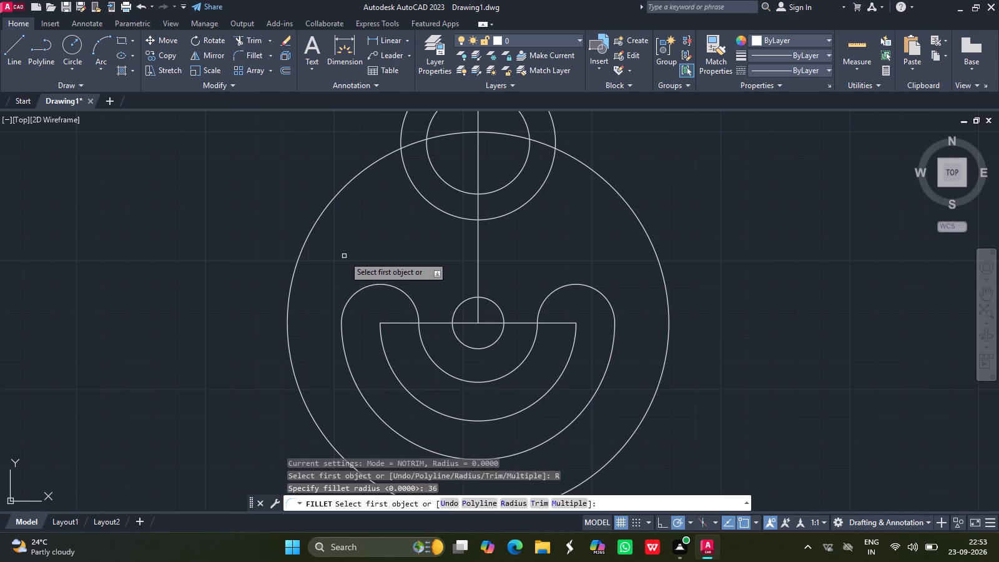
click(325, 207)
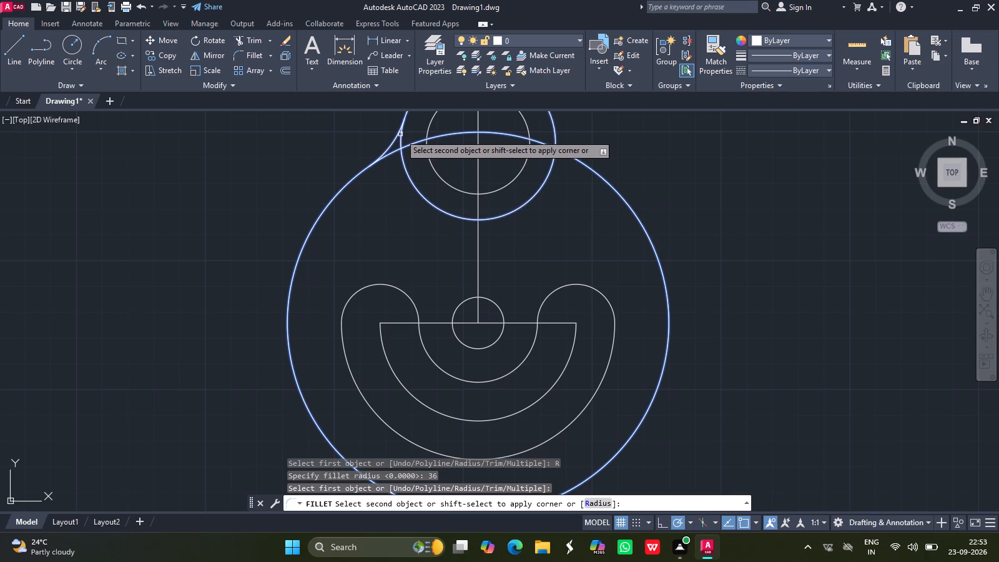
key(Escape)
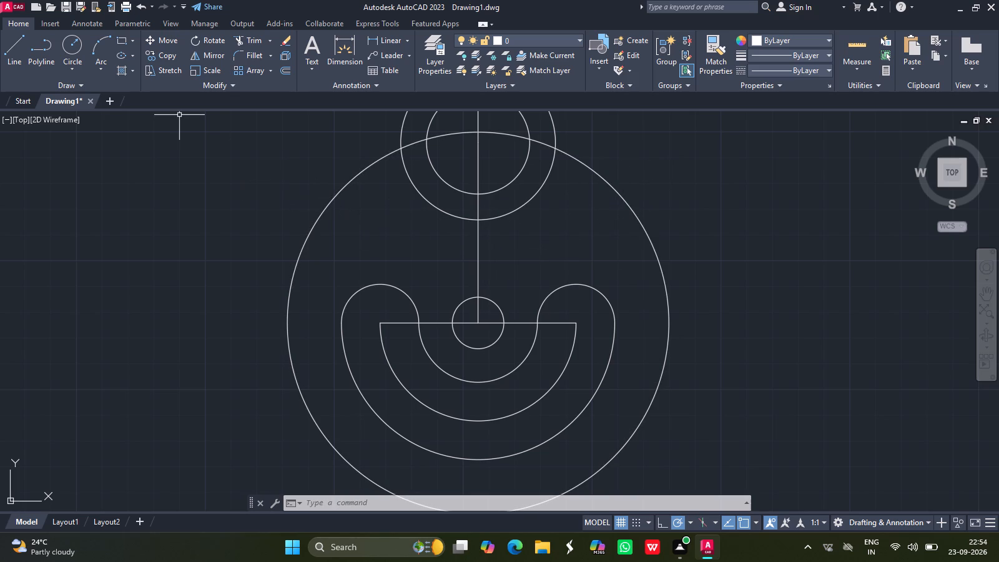
Draw two circles with a radius of 36, centred on the two ends of the horizontal line through the slot's end centres.
click(72, 49)
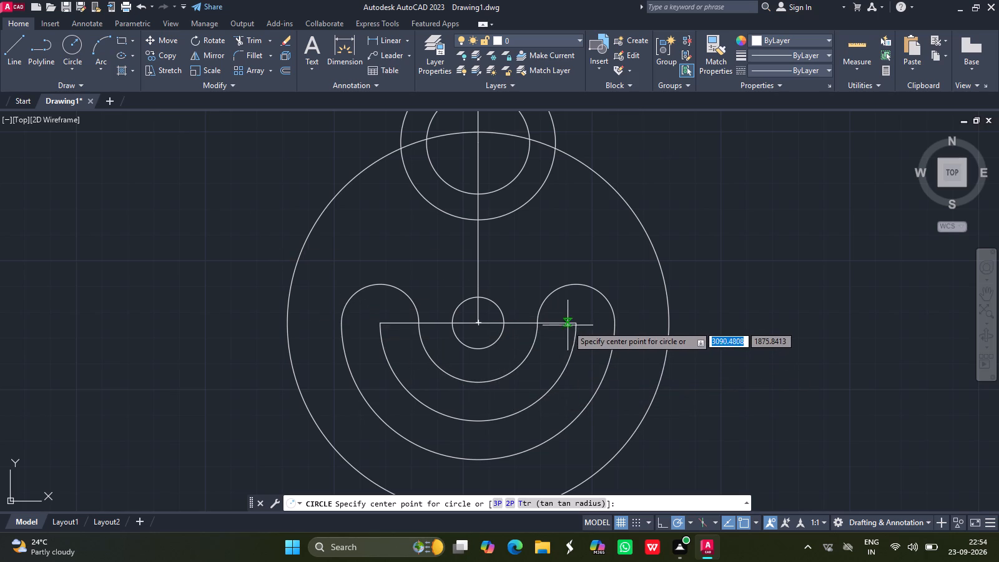
drag(574, 325, 607, 265)
text(36)
key(Return)
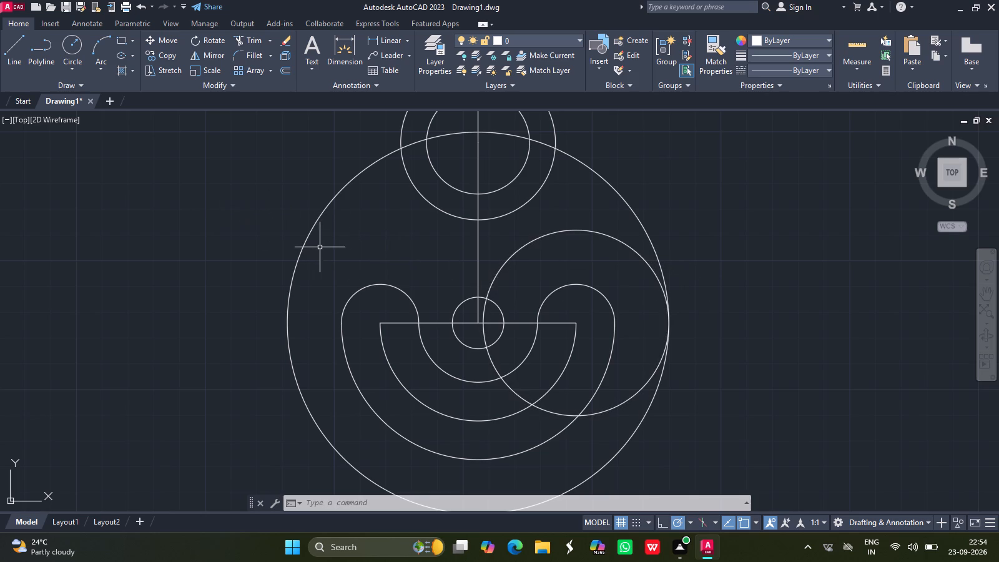
click(74, 43)
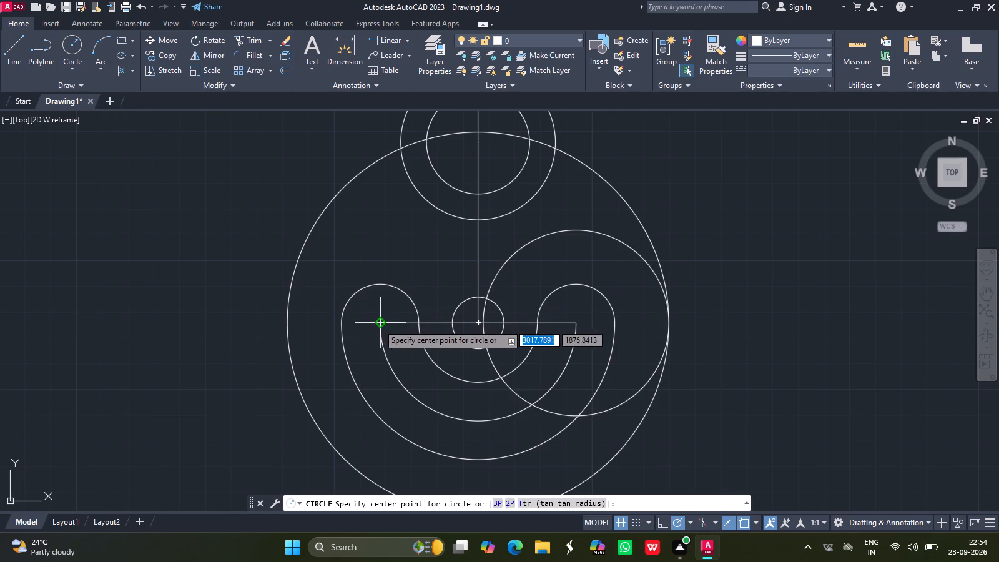
drag(380, 324, 350, 279)
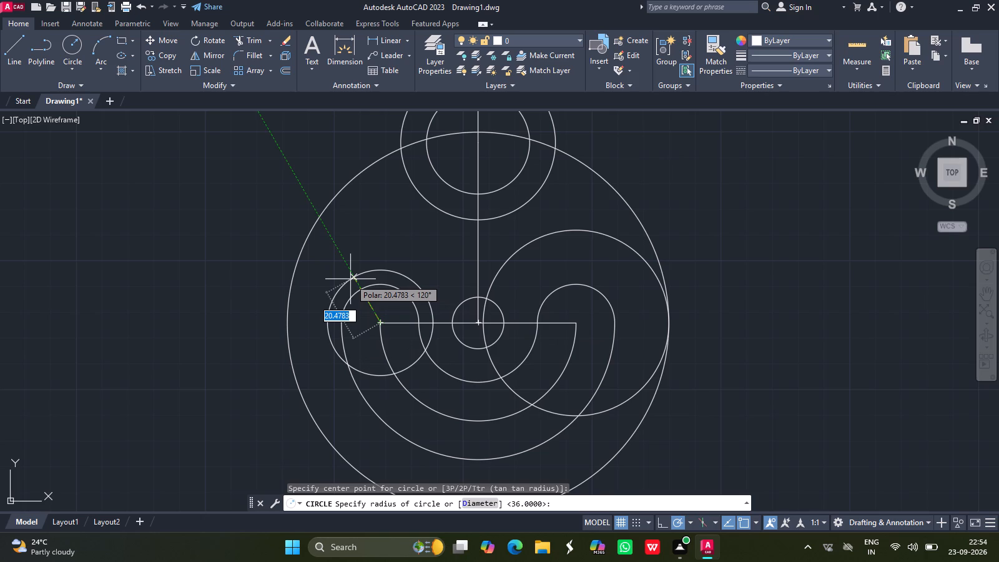
text(36)
key(Return)
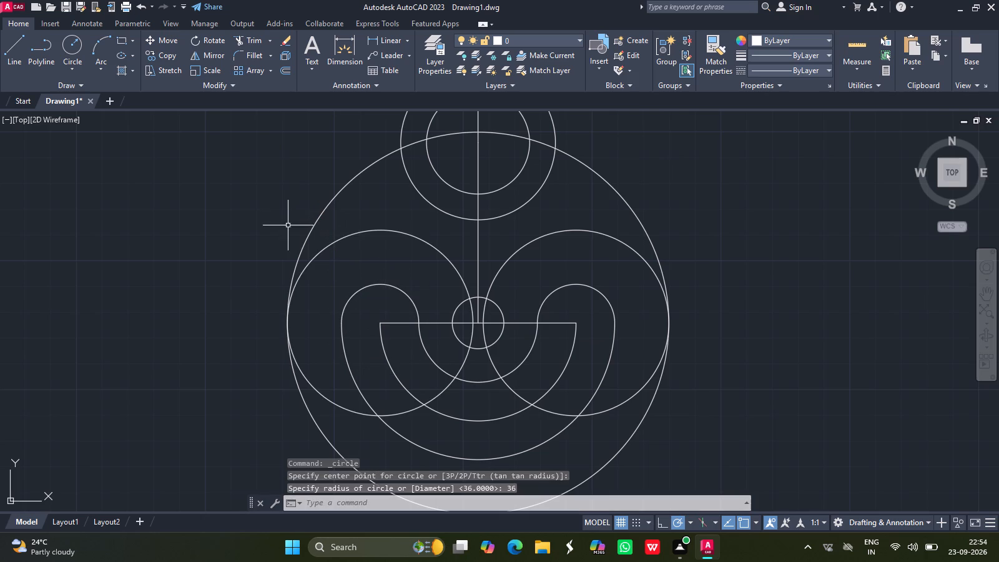
Trim away the upper half of the radius 74 circle, including the pieces inside the two concentric top circles.
click(255, 44)
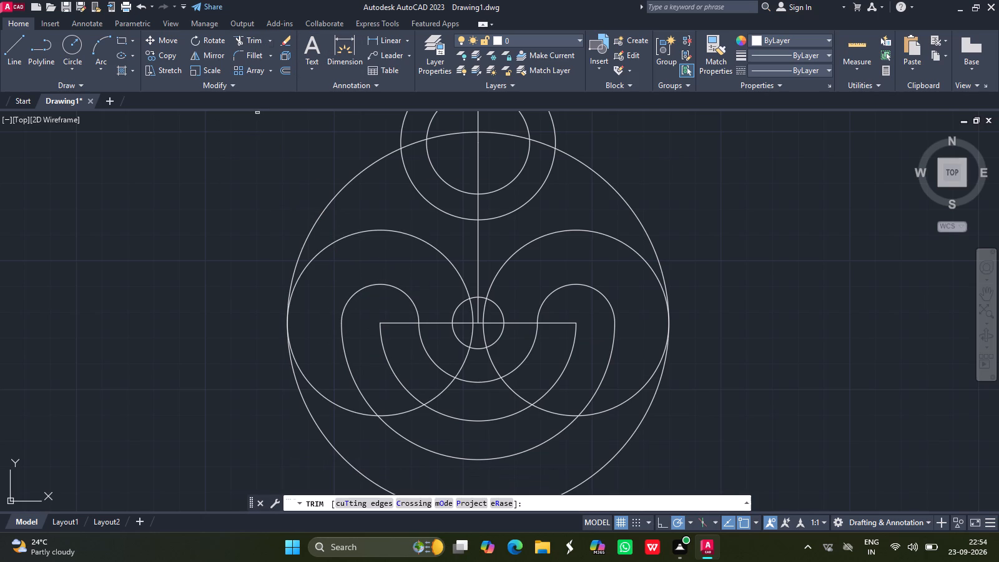
click(341, 187)
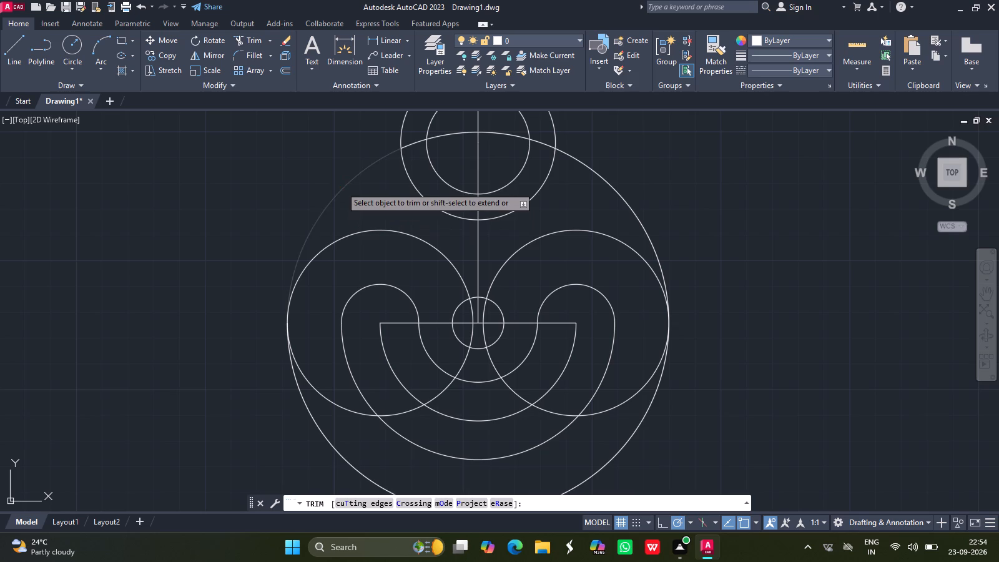
click(415, 143)
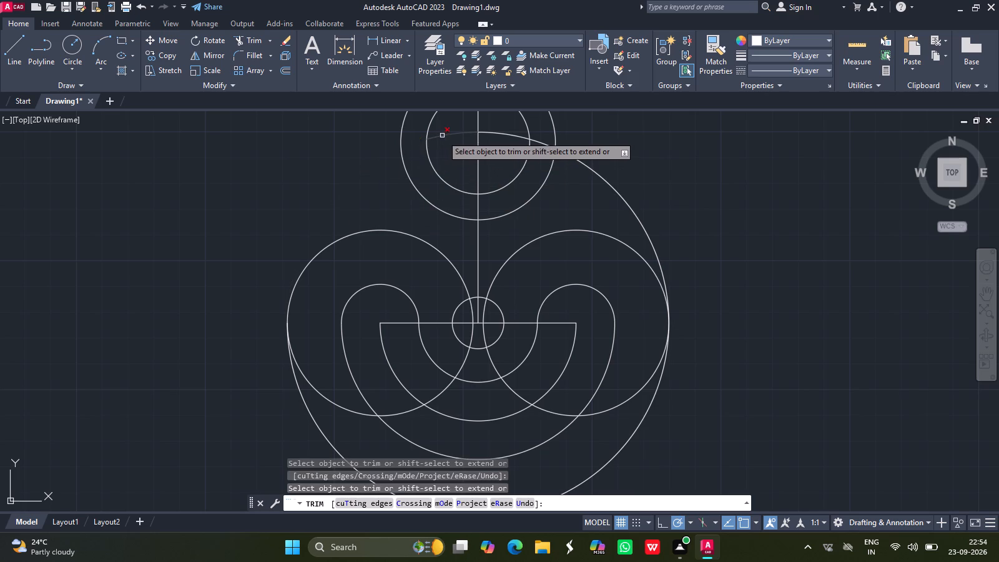
drag(442, 136, 504, 133)
drag(504, 133, 531, 140)
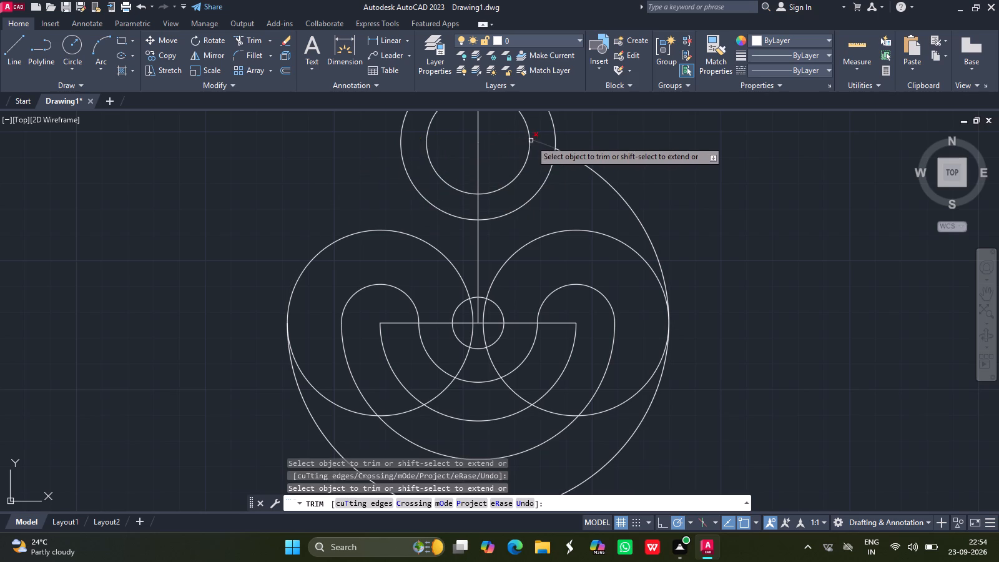
drag(531, 140, 537, 143)
drag(537, 143, 608, 183)
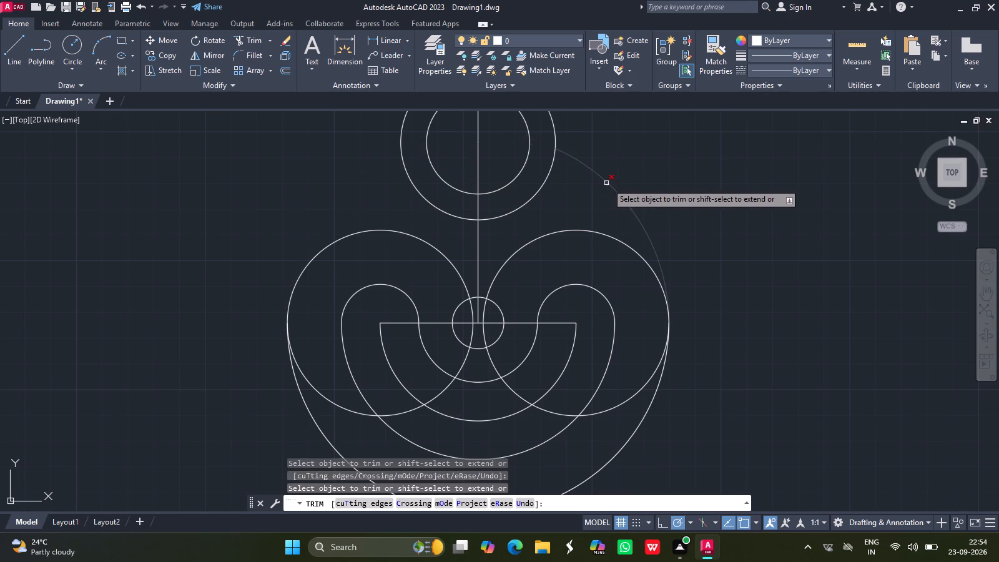
drag(608, 183, 612, 183)
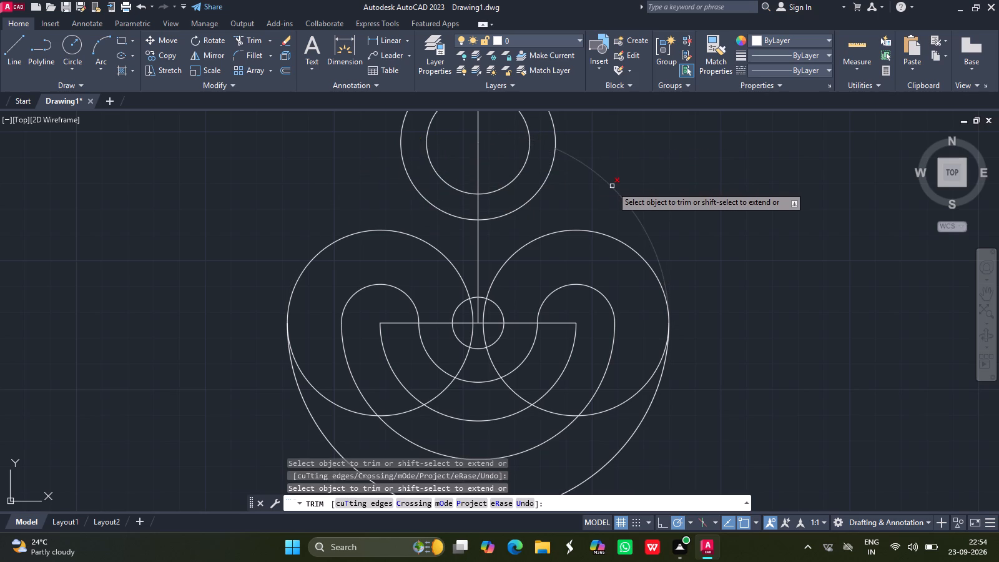
click(612, 186)
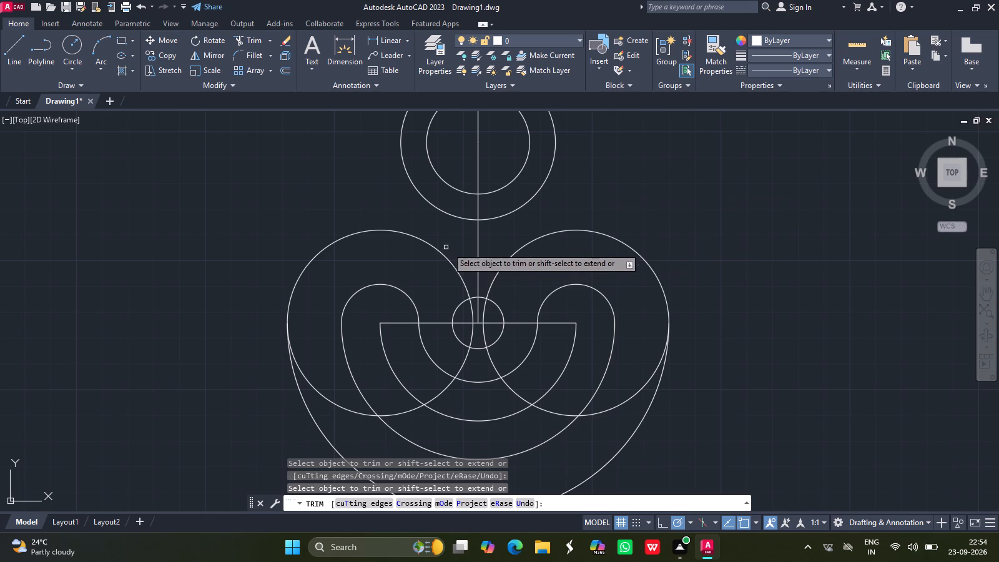
Trim away the lower half of the left radius 36 circle, including its piece inside the small radius 10 circle.
drag(333, 404, 359, 413)
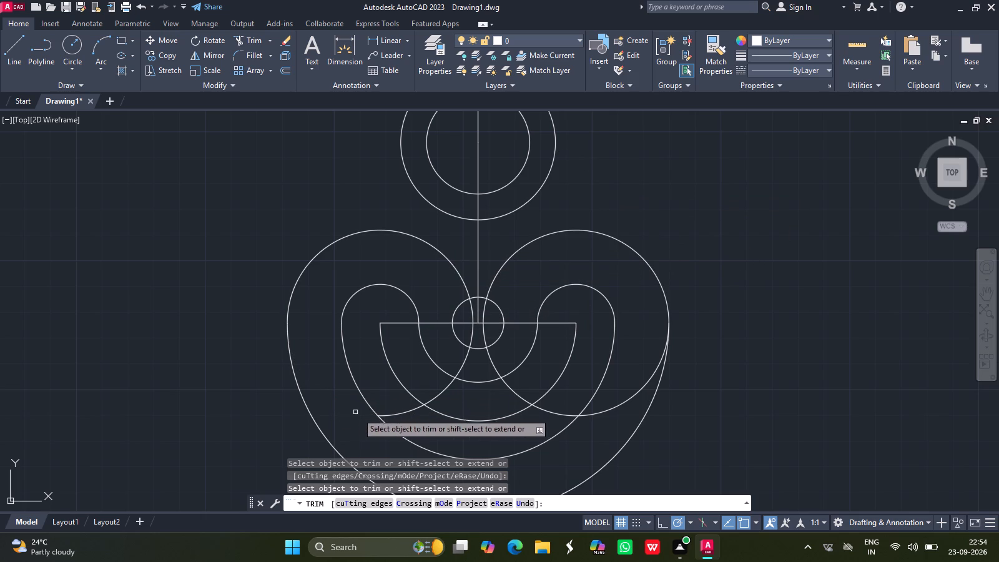
drag(359, 413, 403, 415)
drag(403, 415, 442, 392)
drag(442, 392, 465, 363)
drag(465, 363, 473, 336)
drag(473, 336, 470, 310)
drag(470, 310, 495, 333)
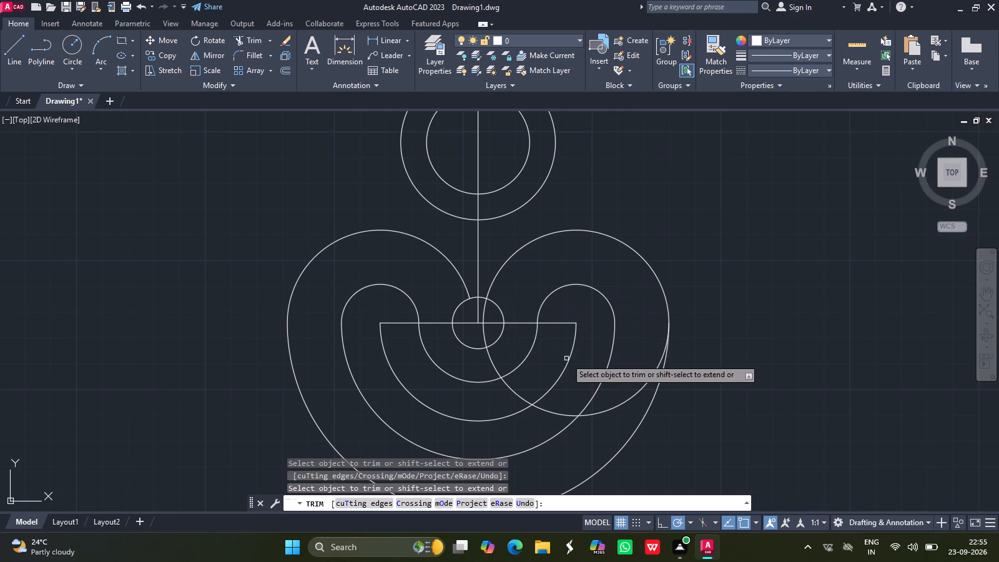
Trim away the lower half of the right radius 36 circle, including its piece inside the small radius 10 circle.
click(486, 336)
drag(483, 313, 487, 348)
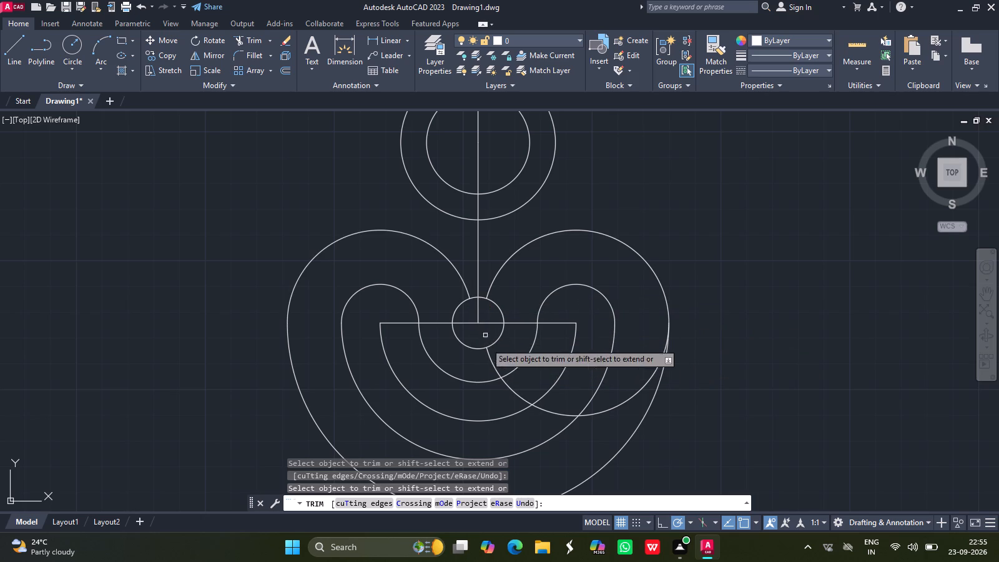
drag(487, 348, 495, 365)
drag(495, 365, 514, 393)
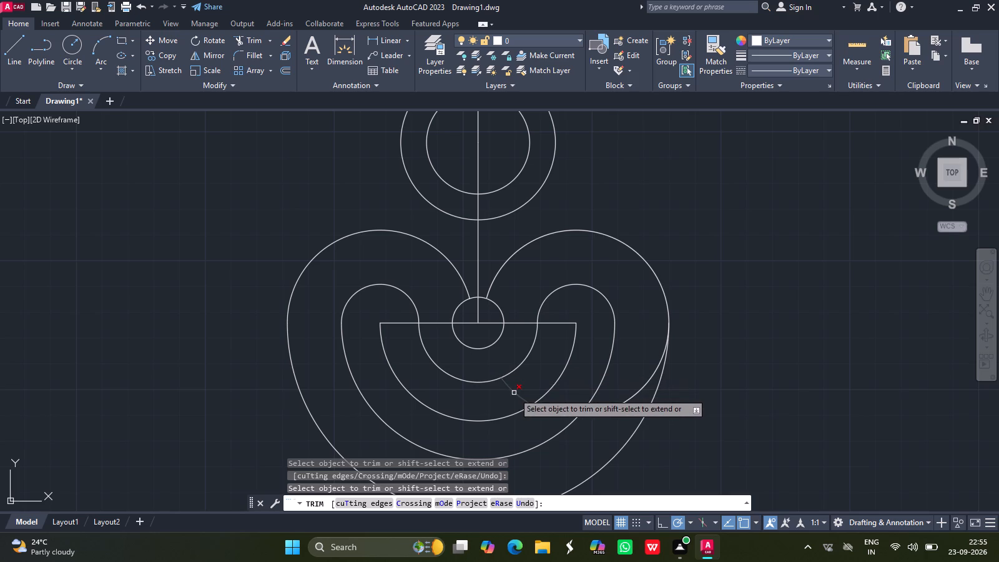
right_click(514, 393)
click(511, 395)
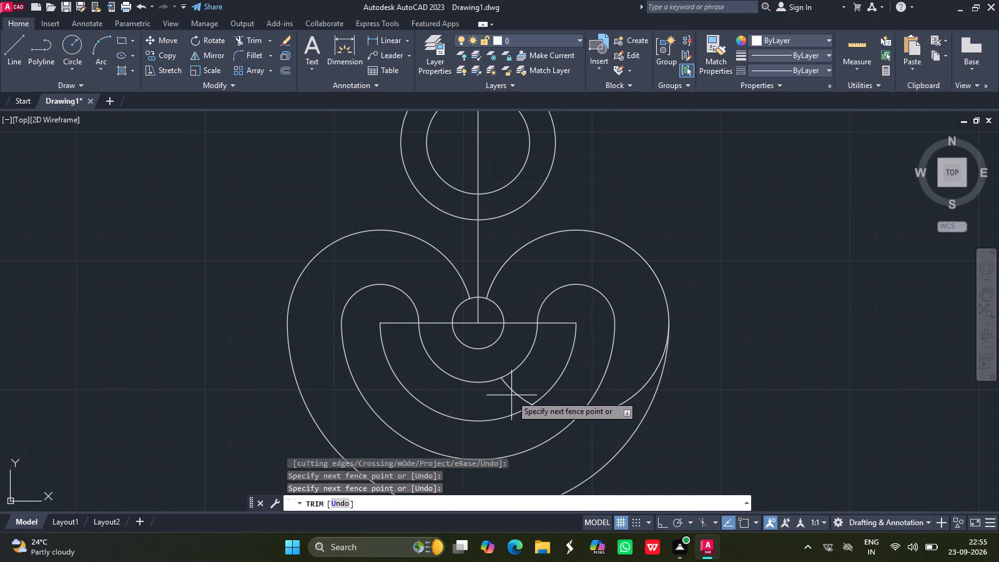
click(518, 395)
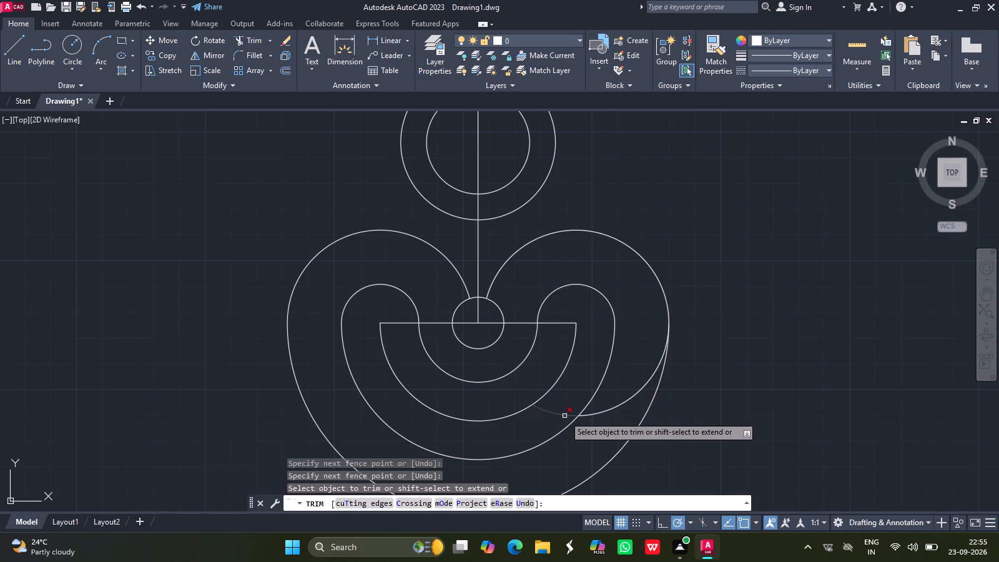
drag(565, 416, 611, 408)
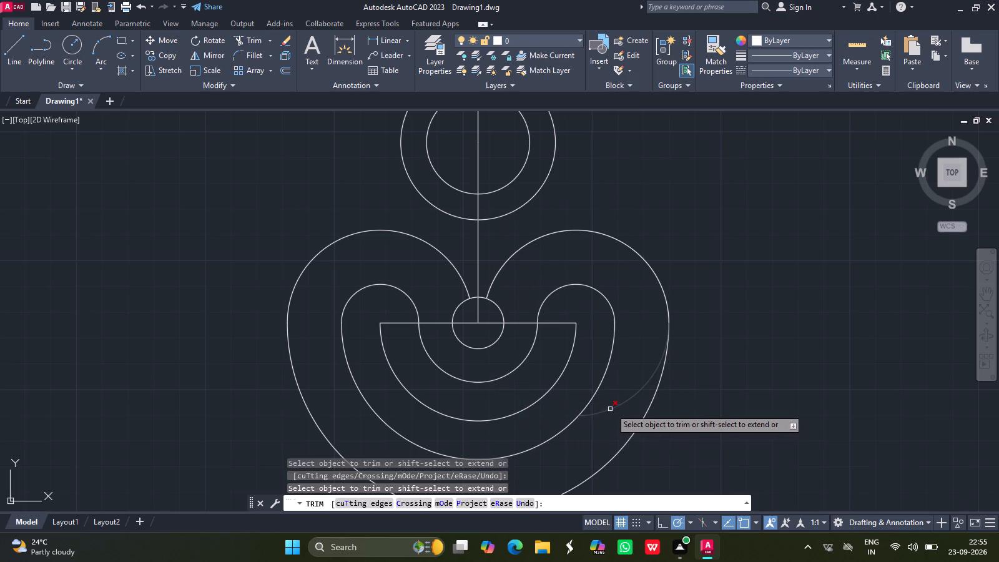
click(611, 408)
key(Return)
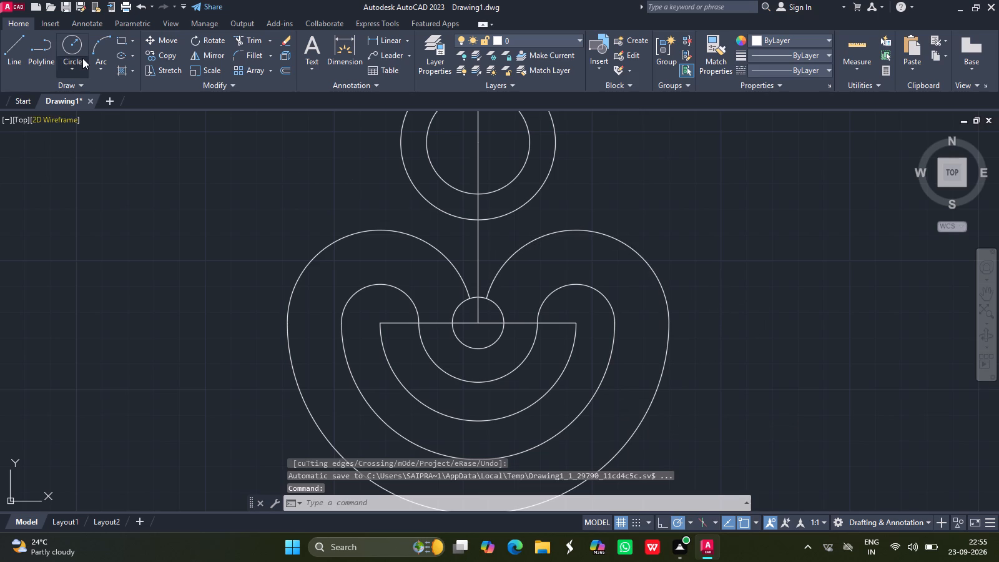
Fillet the larger top circle and the right radius 36 arc with a radius of 15.
click(70, 46)
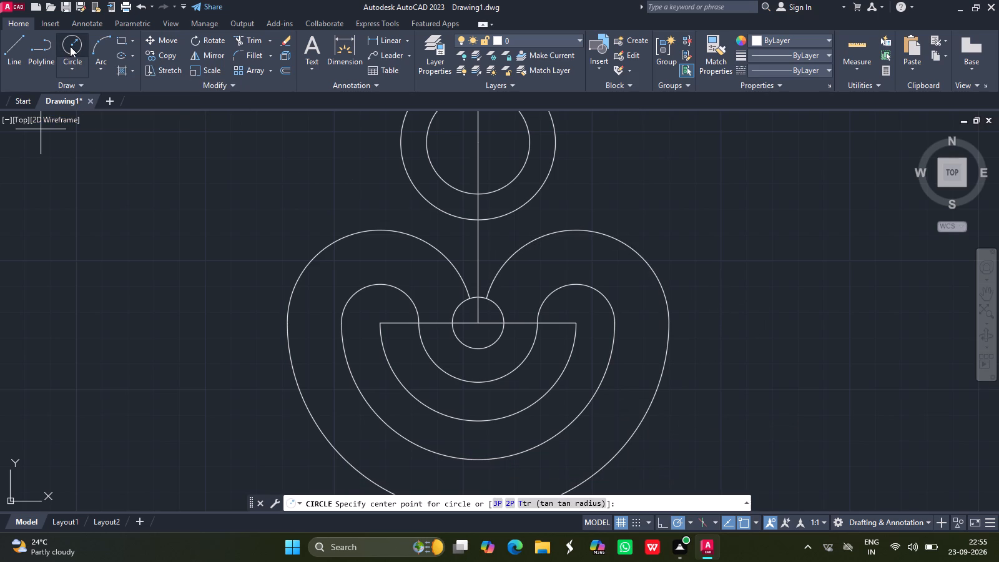
click(244, 54)
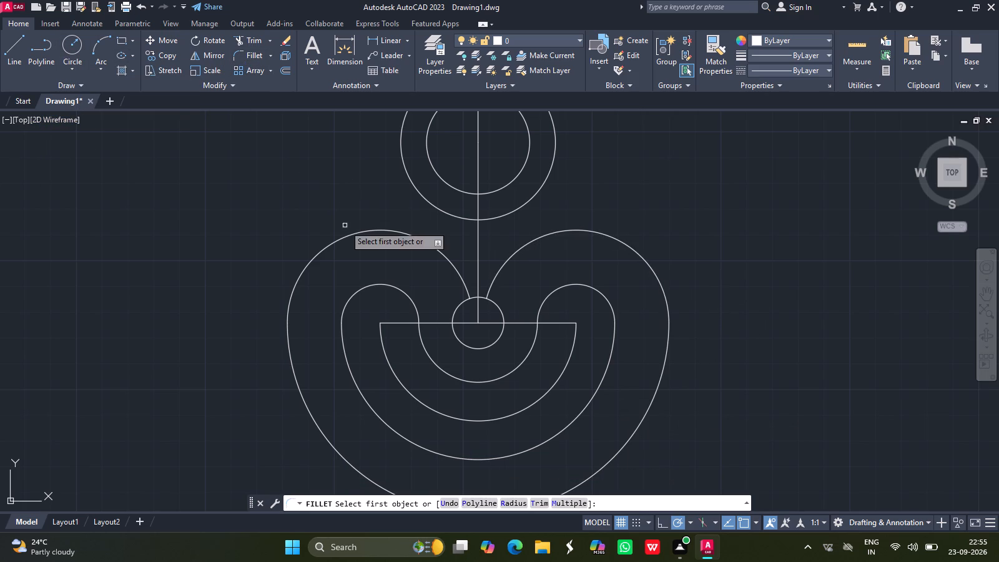
click(509, 501)
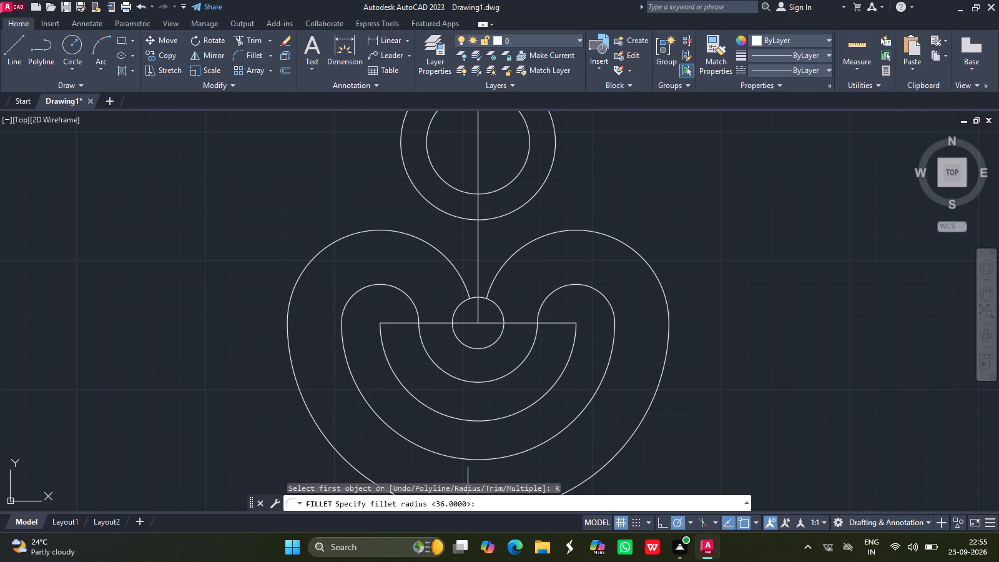
text(15)
key(Return)
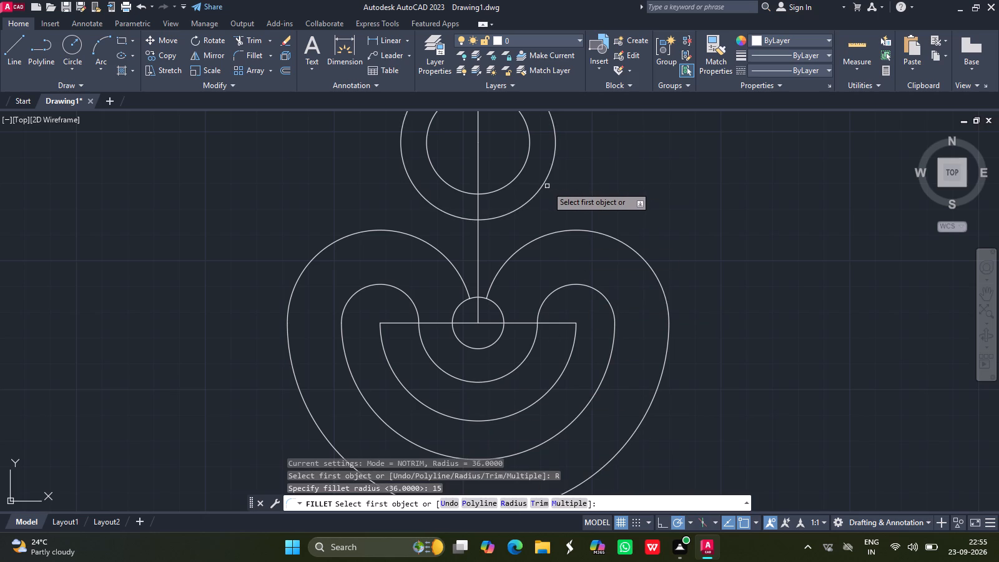
drag(547, 180, 594, 230)
drag(594, 230, 413, 202)
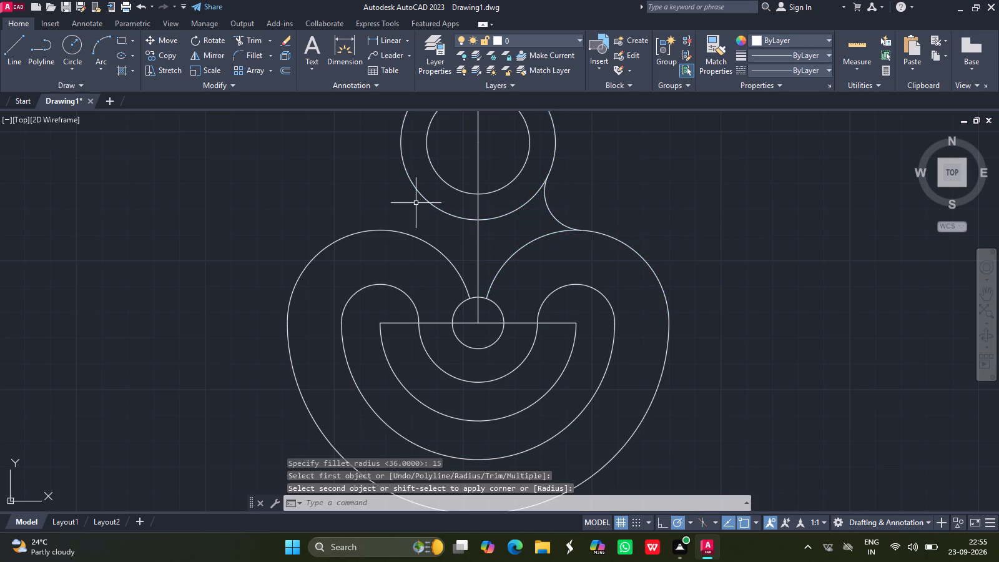
Fillet the larger top circle and the left radius 36 arc with a radius of 15.
click(246, 49)
click(518, 504)
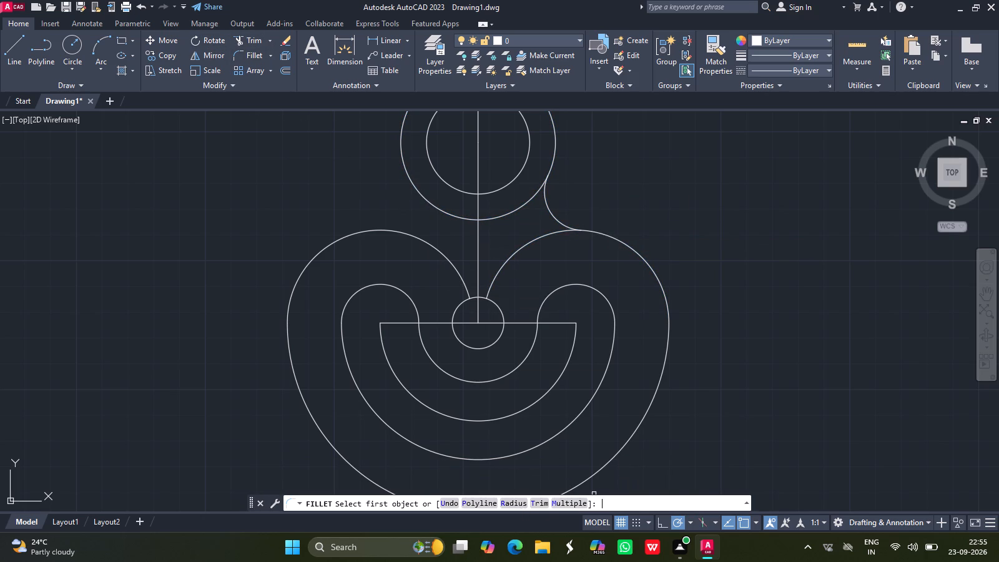
text(15)
key(Return)
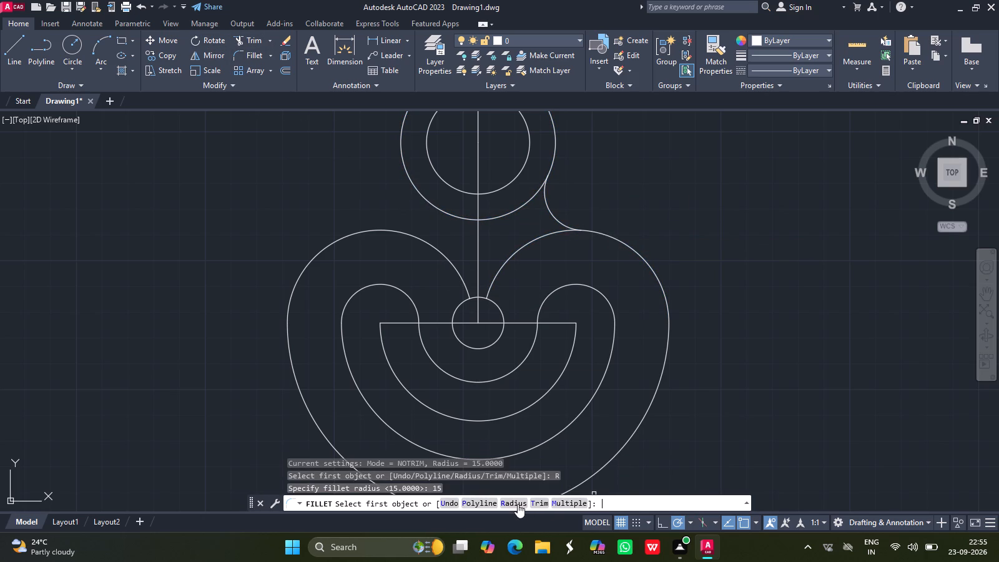
drag(405, 159, 342, 237)
click(342, 237)
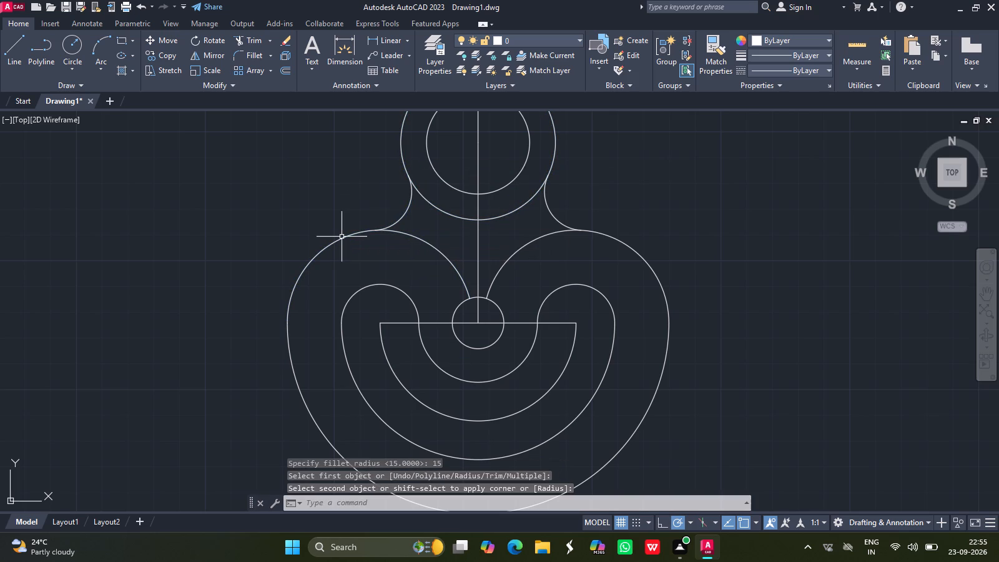
Trim away the inner ends of both radius 36 arcs between the radius 15 fillets and the small radius 10 circle.
click(251, 35)
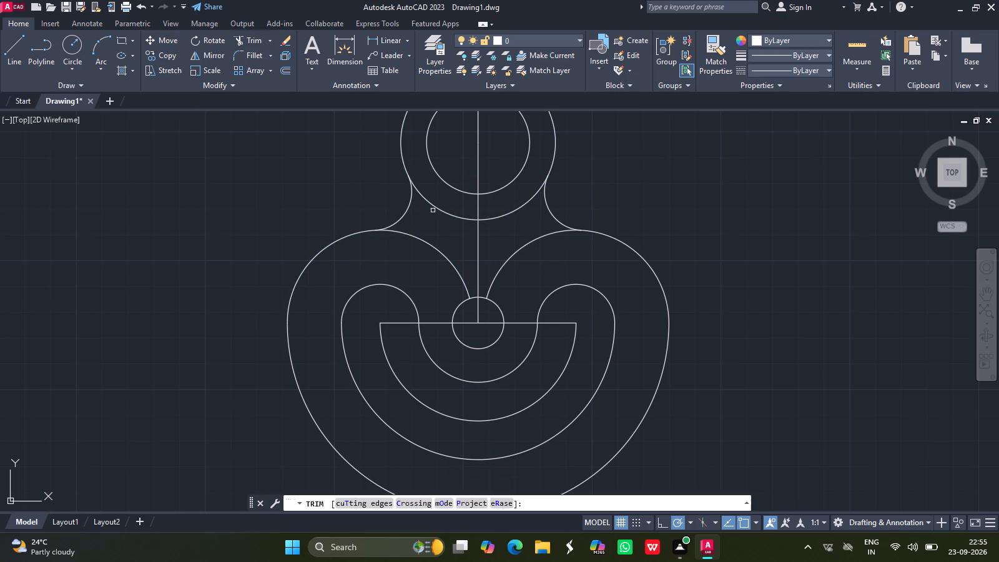
drag(441, 255, 487, 278)
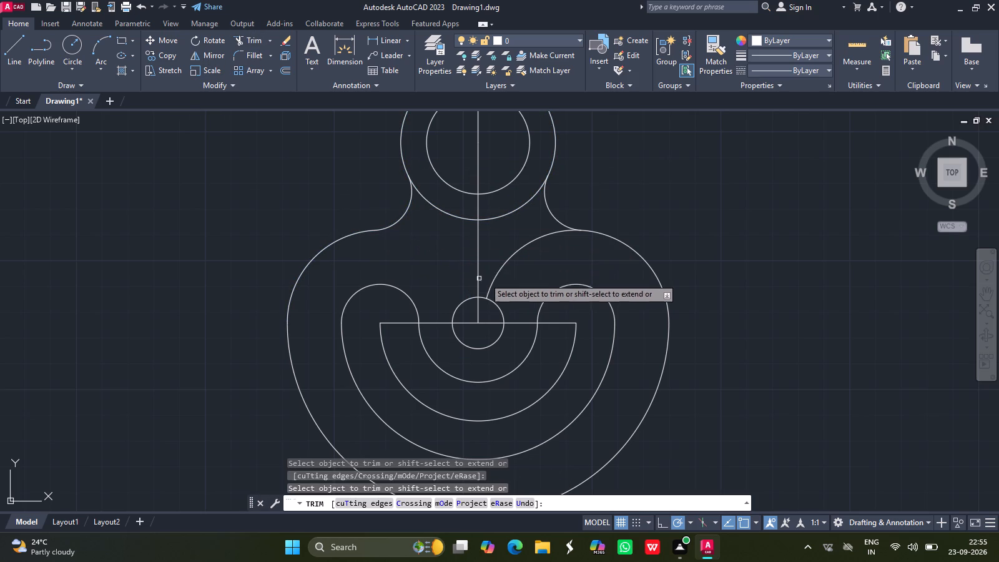
drag(487, 278, 510, 262)
click(510, 262)
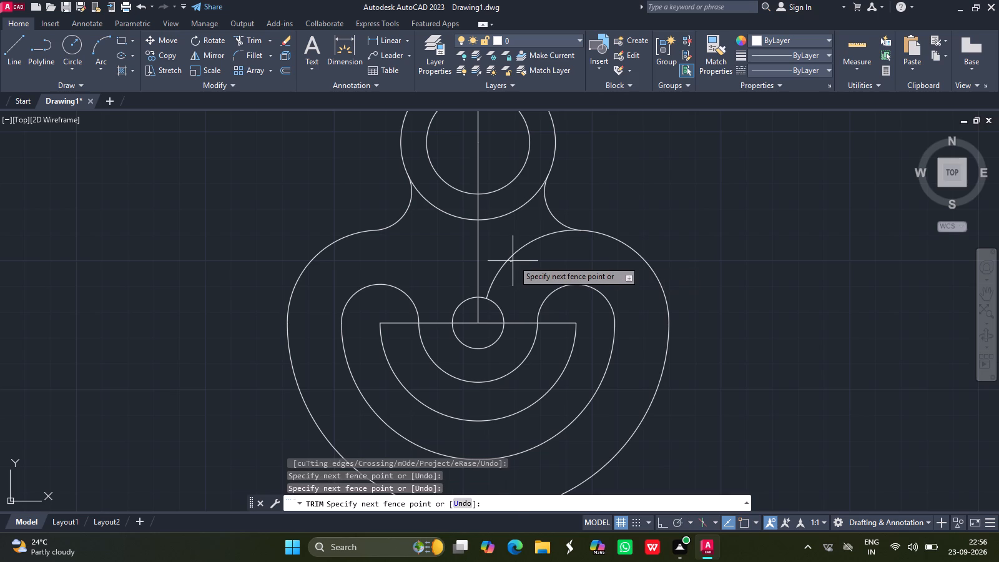
click(518, 254)
click(517, 252)
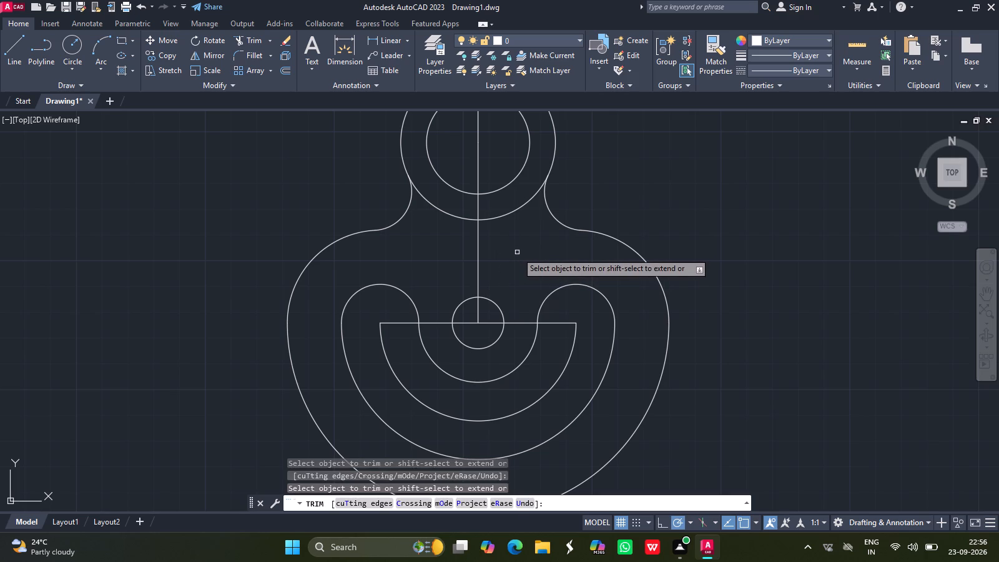
key(Return)
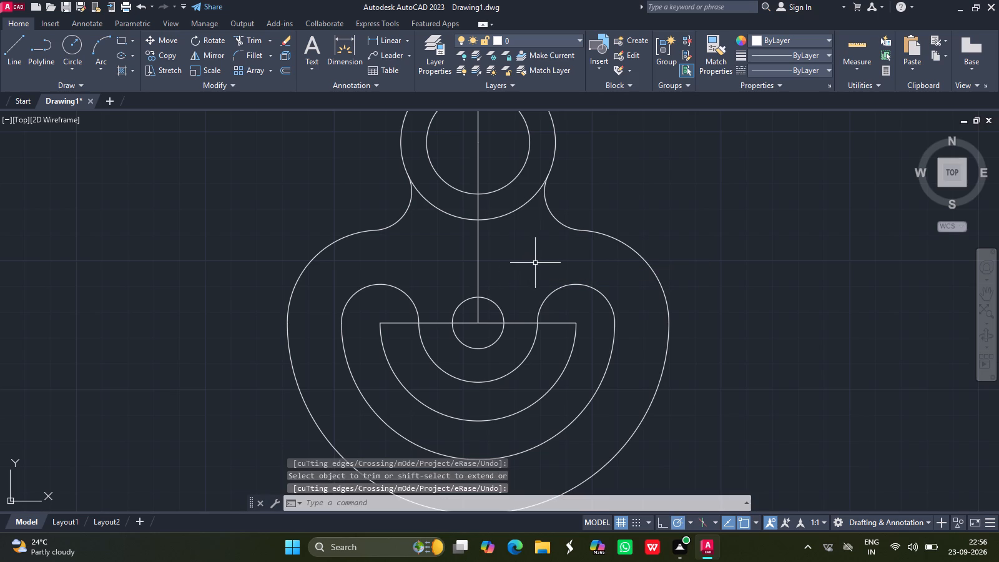
Extend the vertical centre line down from the small middle circle through the slot arcs to the bottom of the outer radius 74 arc.
ctrl+scroll(551, 250, down, 2)
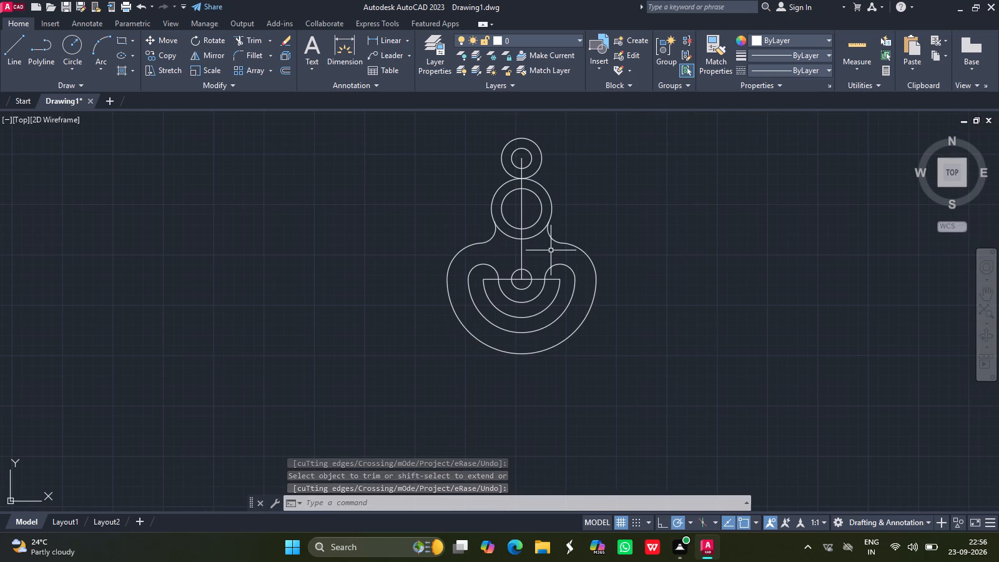
ctrl+scroll(551, 250, up, 1)
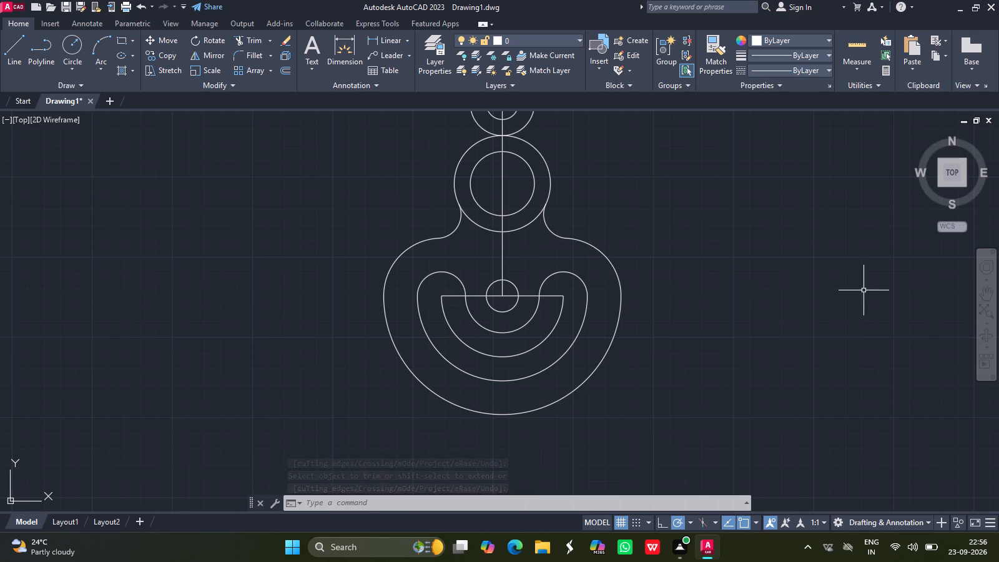
key(Escape)
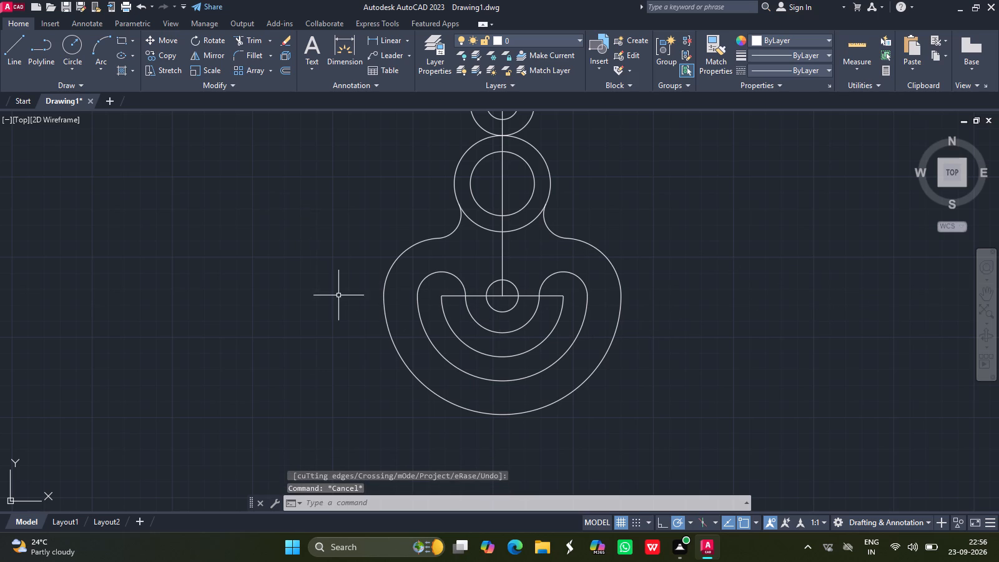
text(exte)
click(350, 257)
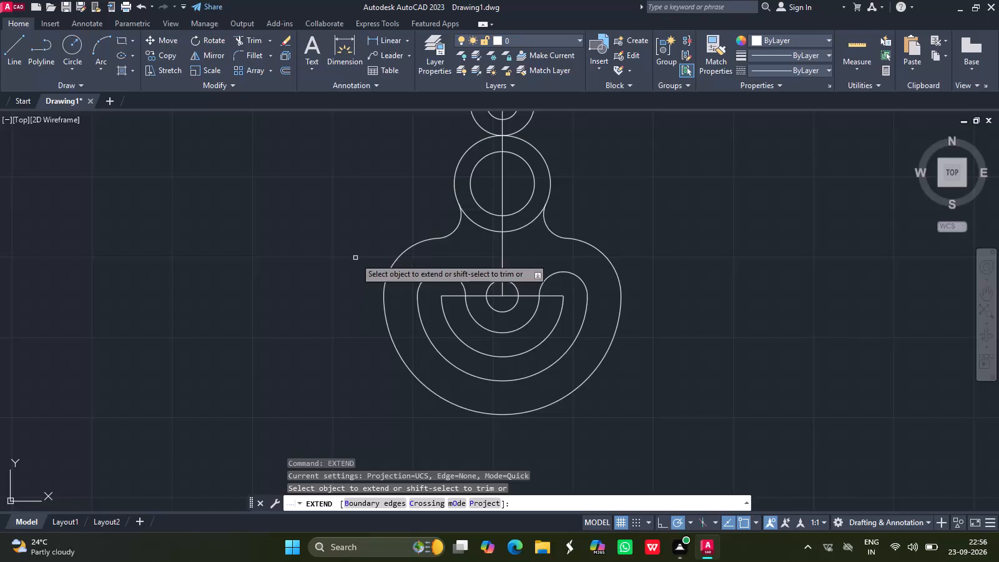
drag(503, 290, 505, 307)
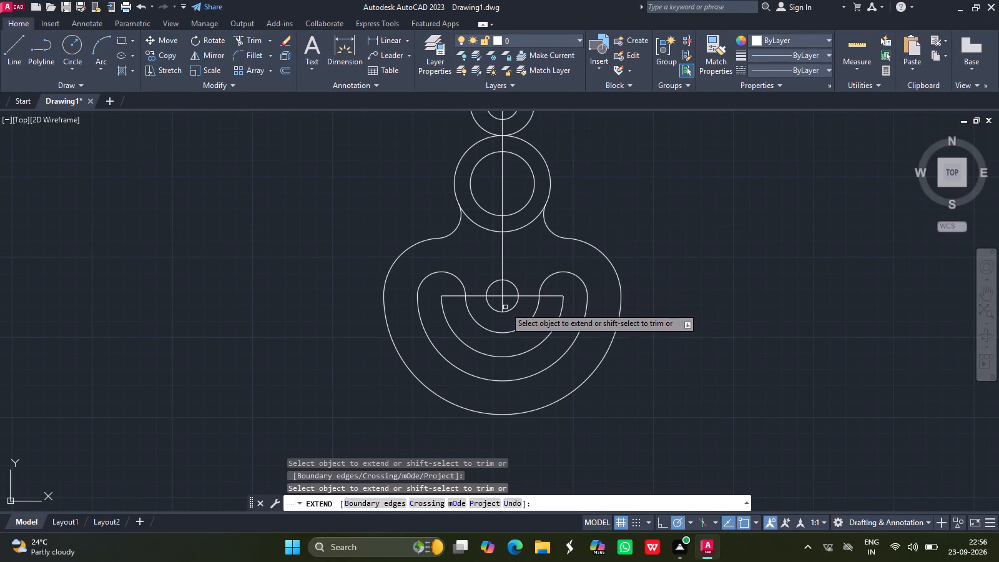
drag(505, 307, 503, 305)
drag(503, 305, 503, 324)
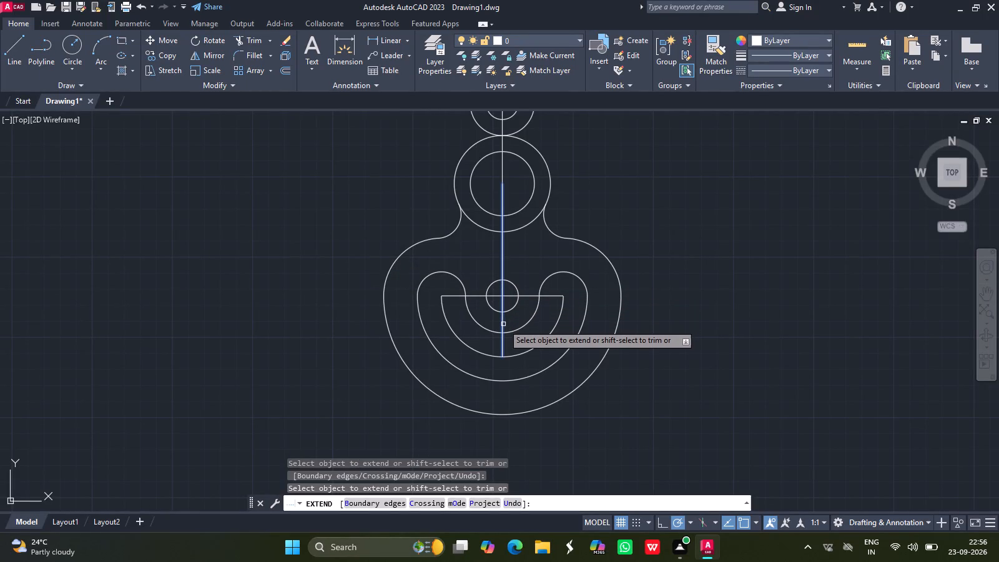
drag(503, 324, 504, 348)
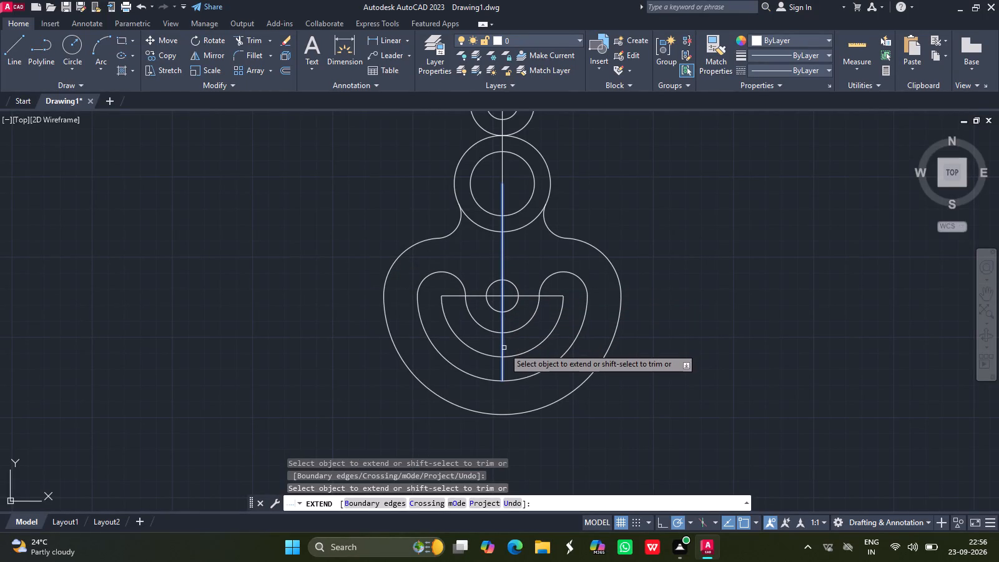
drag(504, 348, 504, 366)
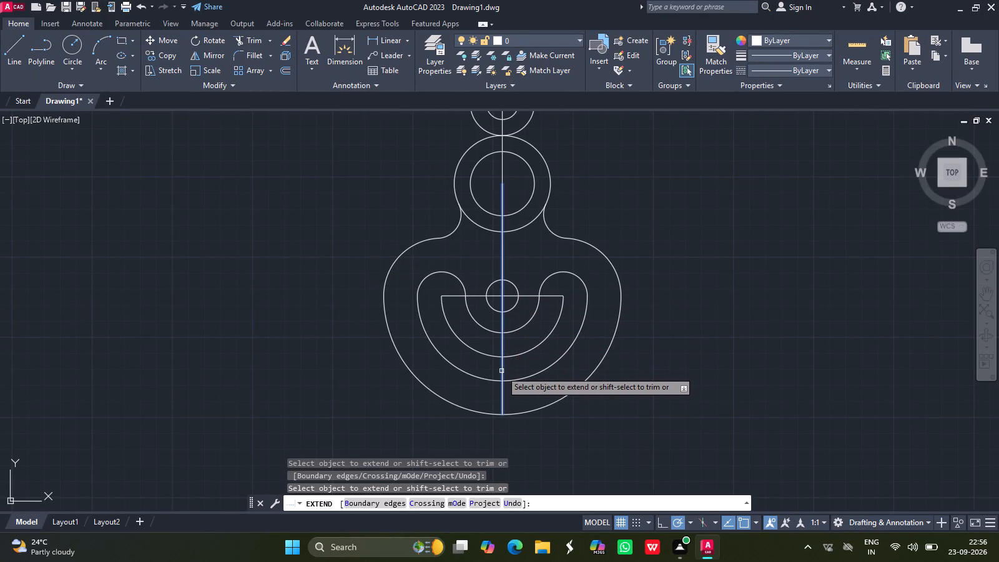
click(501, 371)
key(Return)
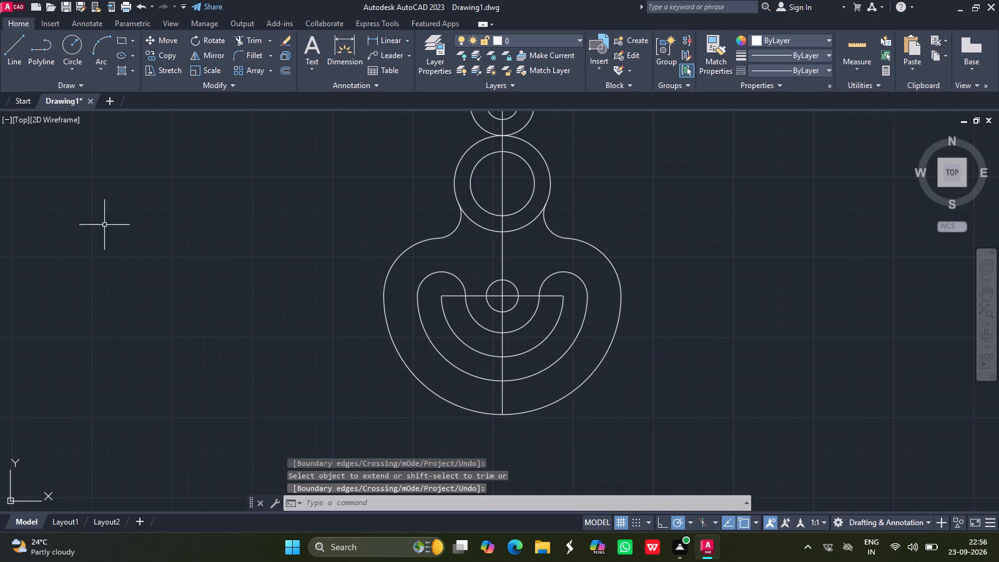
Draw a circle of radius 10 centred at the lower end of the vertical centre line on the outer arc.
click(70, 51)
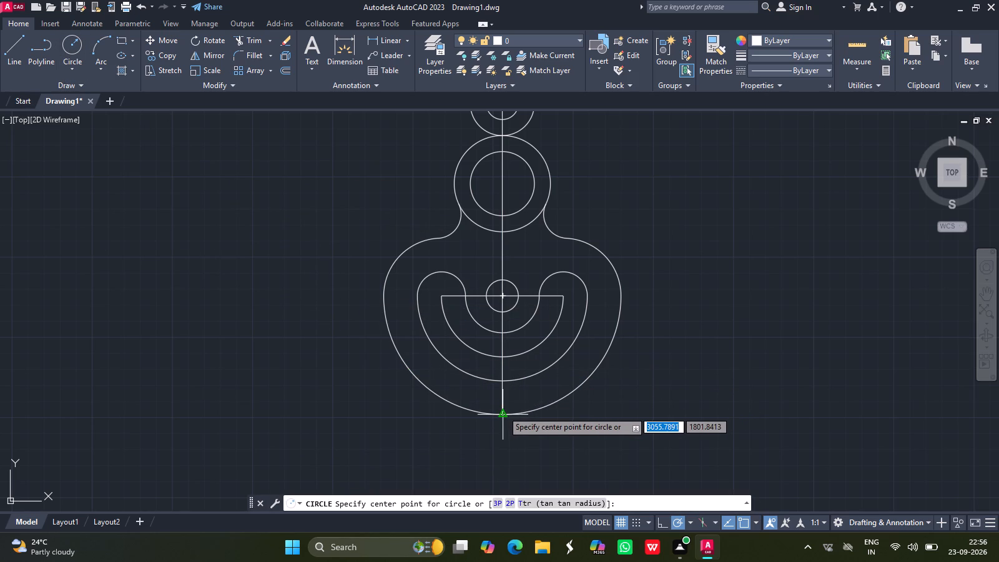
drag(503, 413, 499, 405)
text(10)
key(Return)
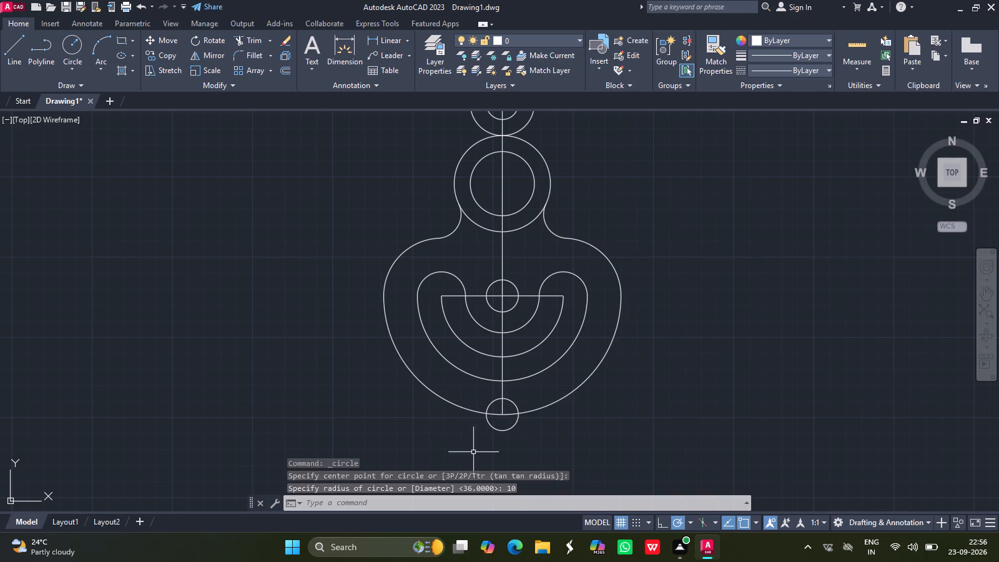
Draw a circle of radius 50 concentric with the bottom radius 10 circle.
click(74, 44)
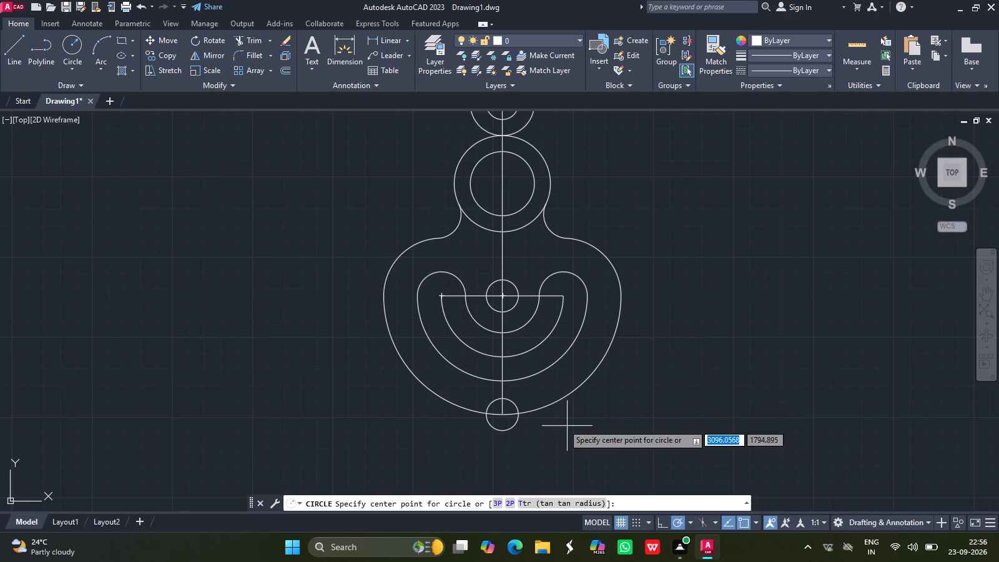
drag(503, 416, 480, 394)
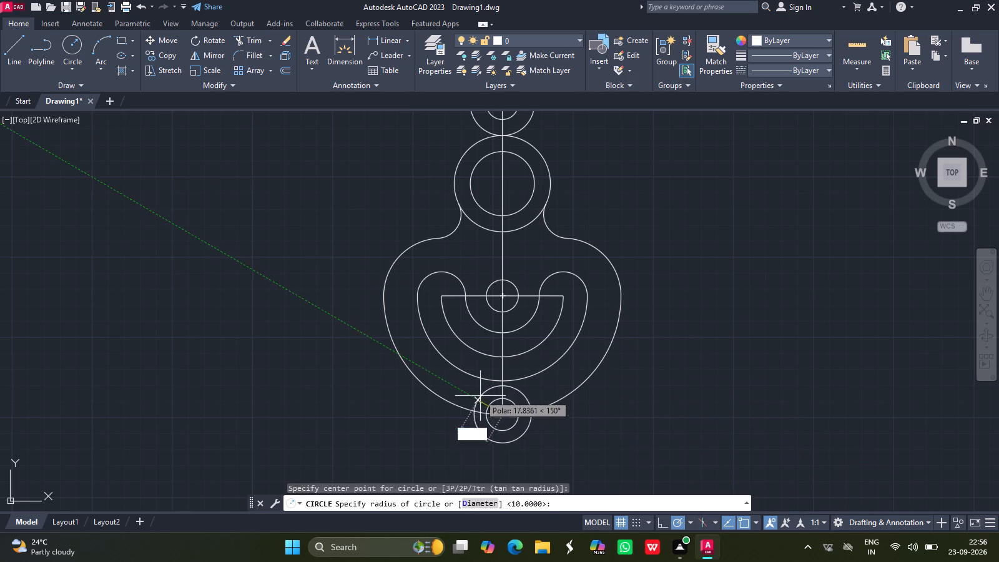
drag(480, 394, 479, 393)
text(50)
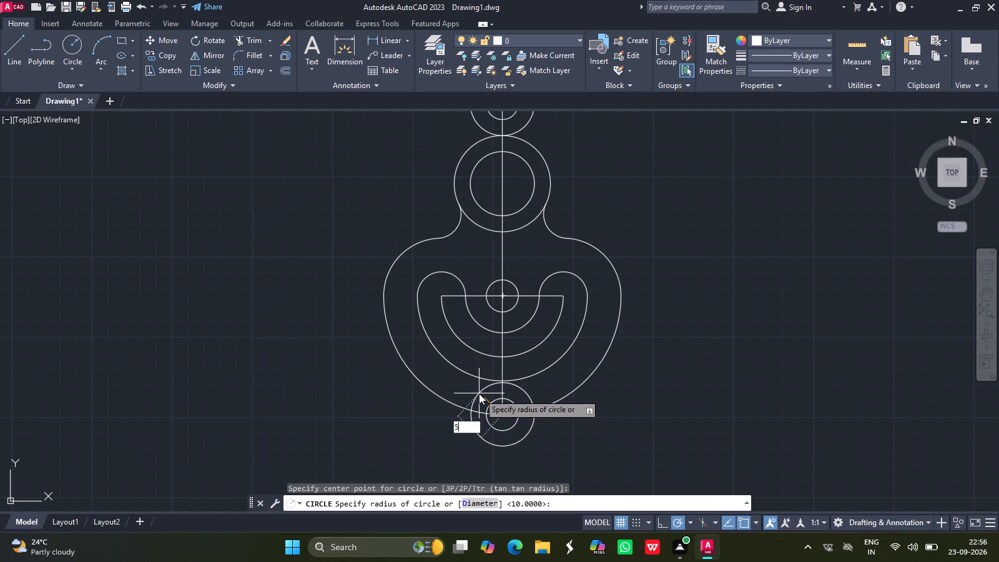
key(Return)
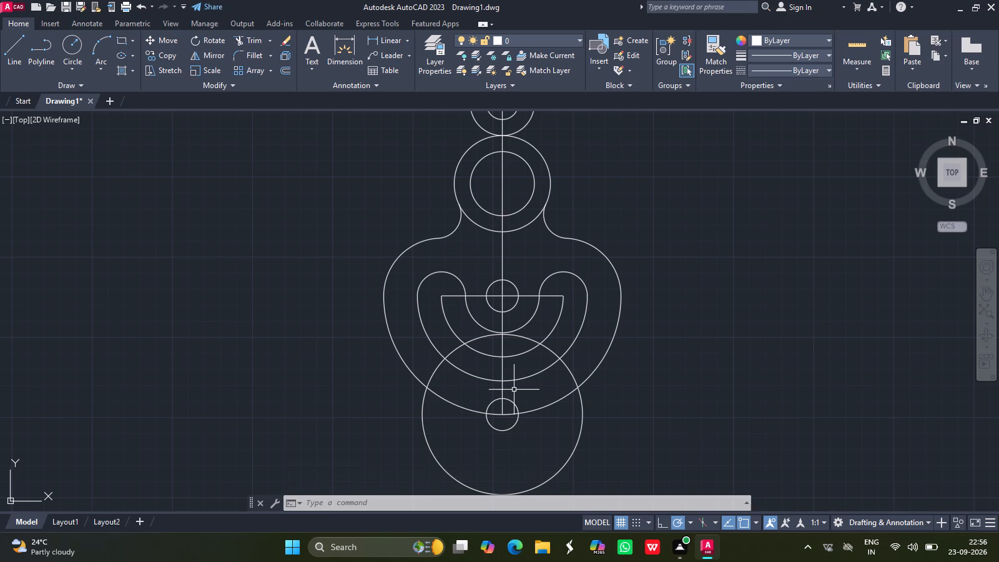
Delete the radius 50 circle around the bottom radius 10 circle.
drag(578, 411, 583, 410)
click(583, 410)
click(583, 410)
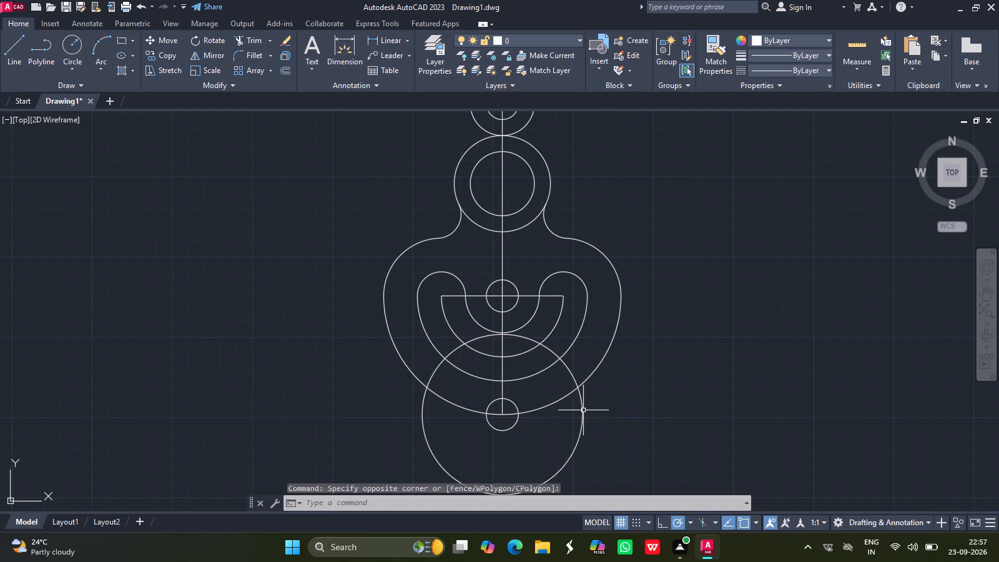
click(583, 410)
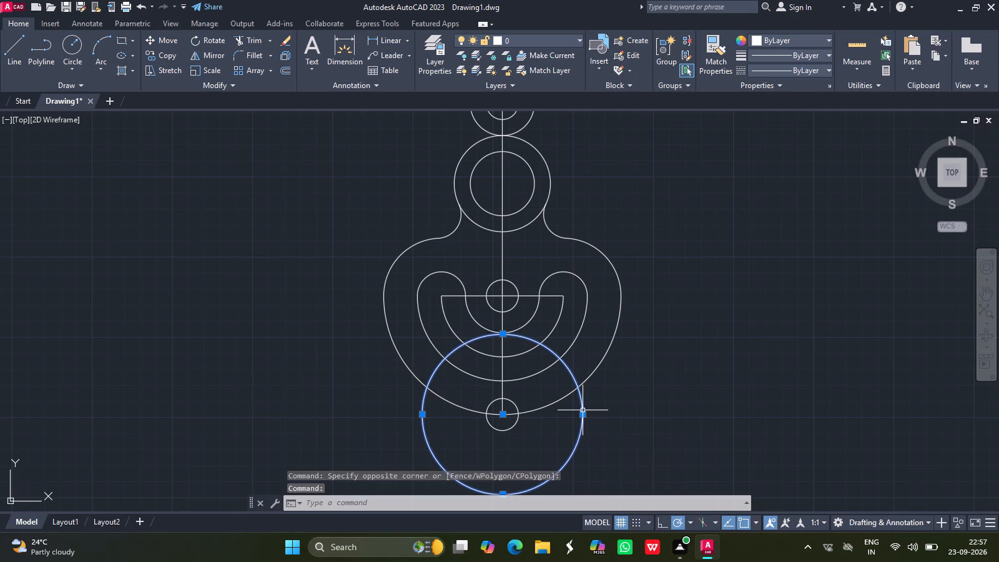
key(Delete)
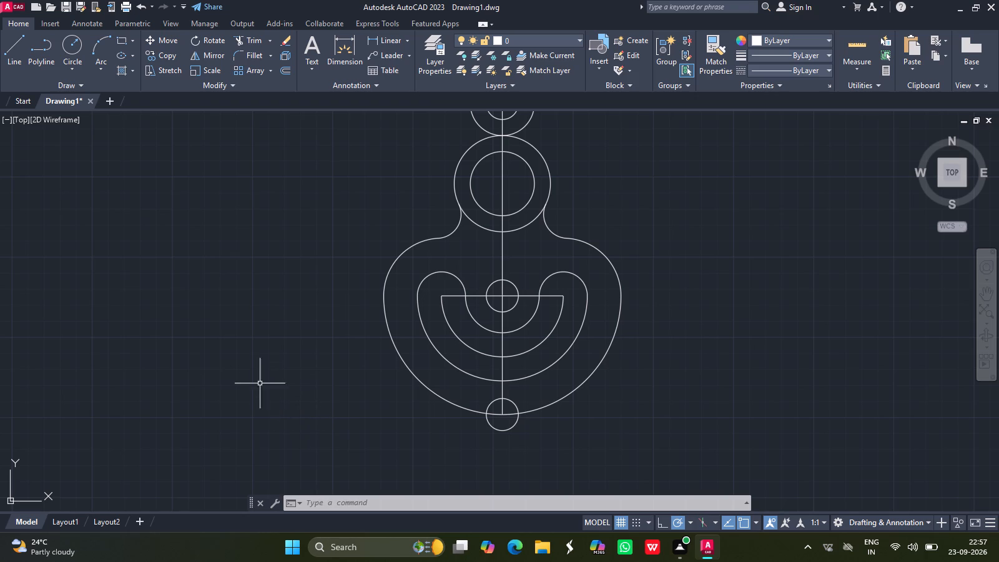
Draw a circle of radius about 20 concentric with the bottom radius 10 circle.
click(70, 51)
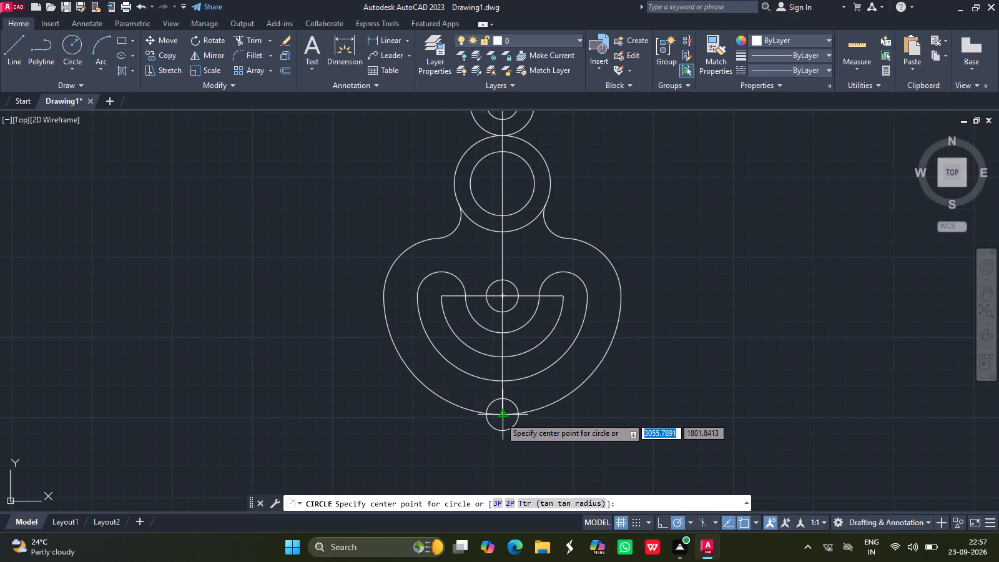
drag(500, 417, 485, 388)
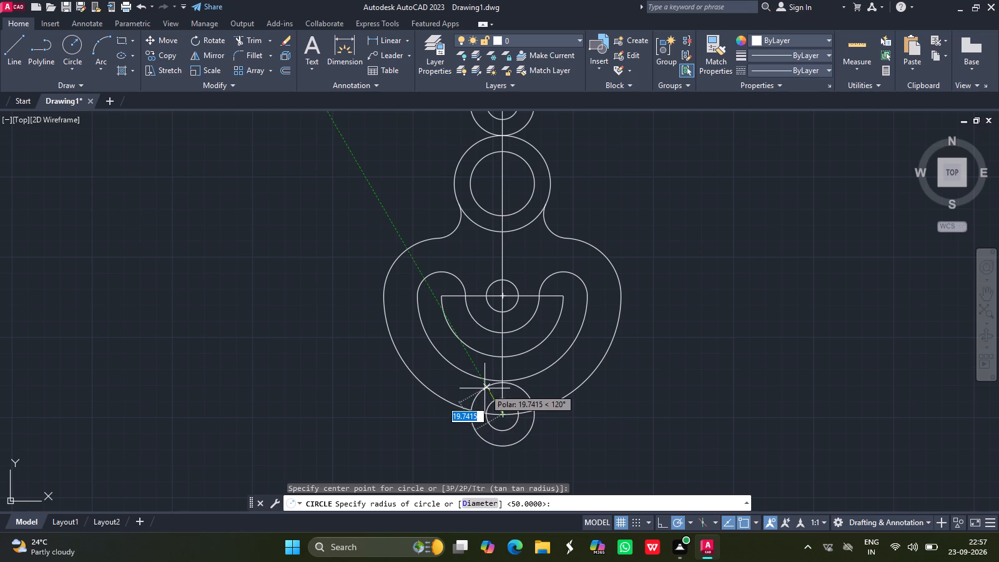
drag(485, 388, 484, 388)
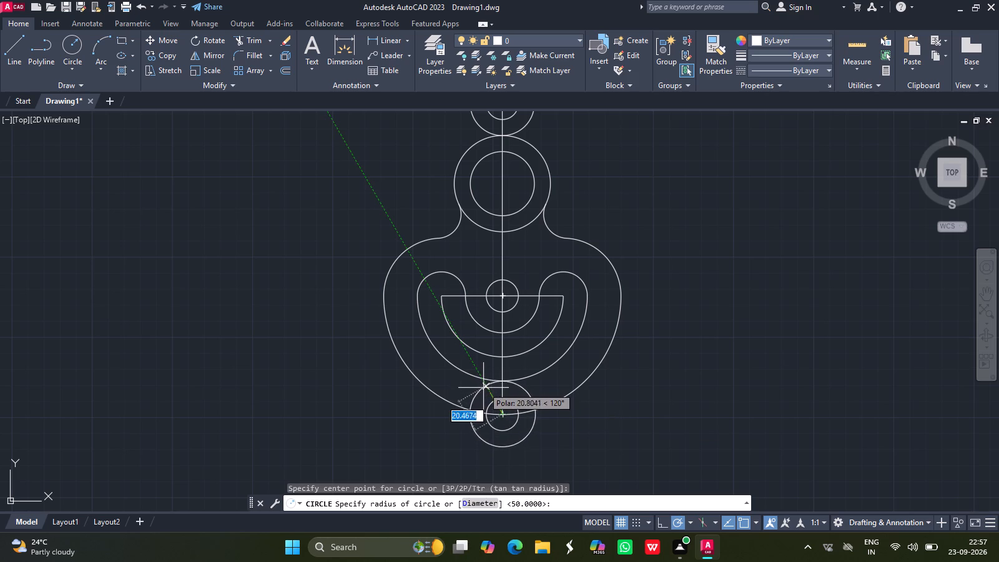
drag(484, 388, 485, 389)
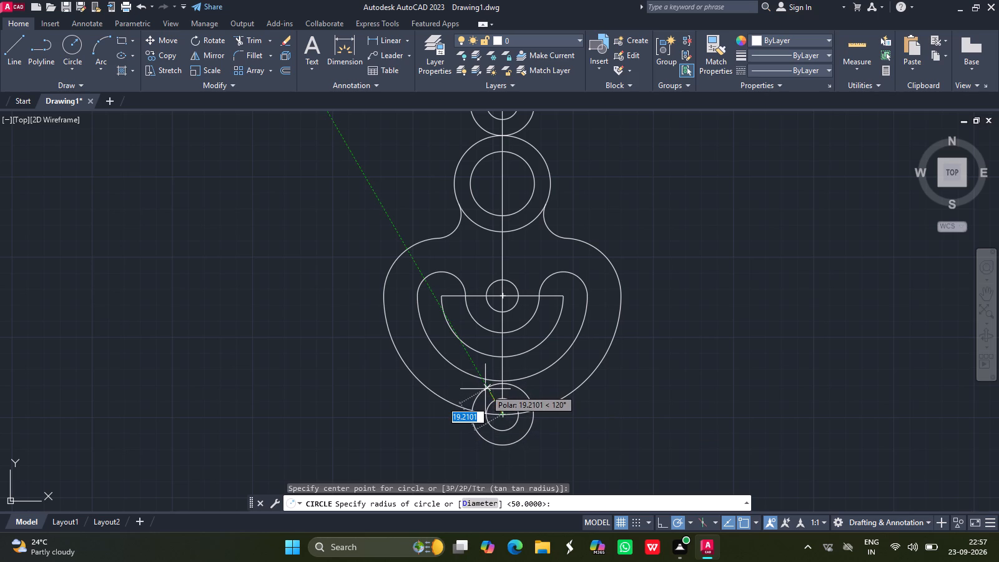
drag(485, 389, 485, 388)
click(485, 388)
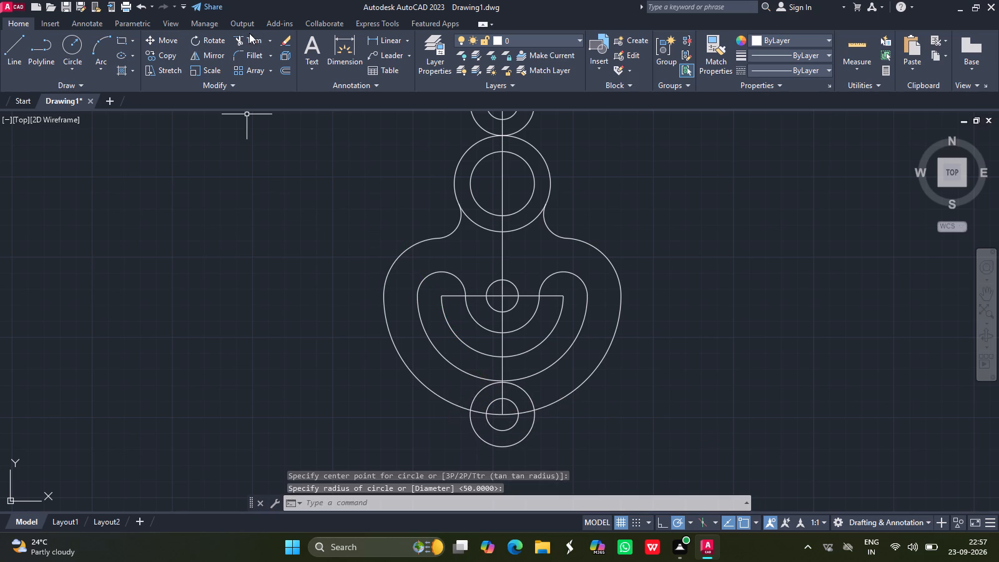
Trim away the upper part of the bottom radius 20 circle that lies inside the outer radius 74 arc.
click(249, 36)
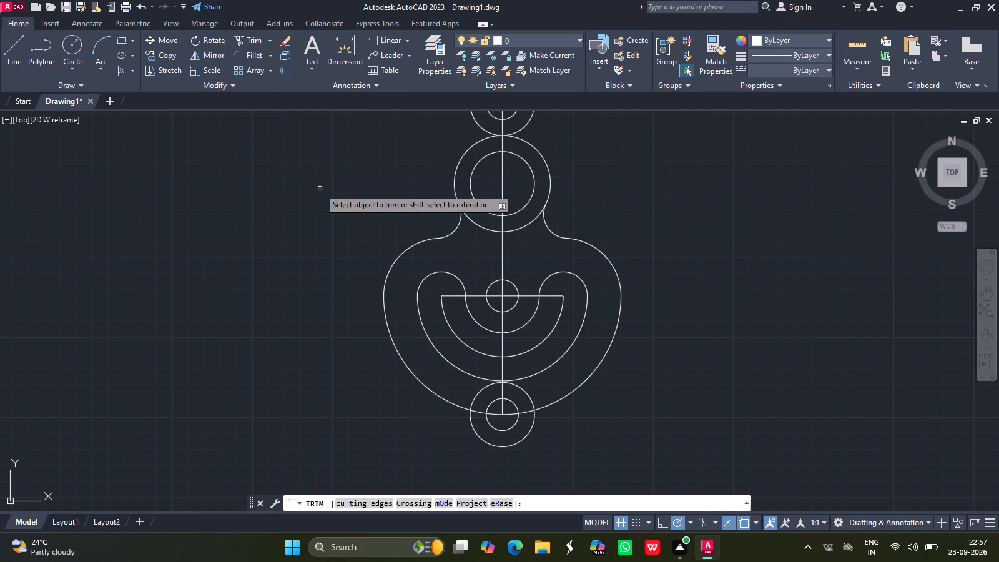
click(476, 399)
click(523, 390)
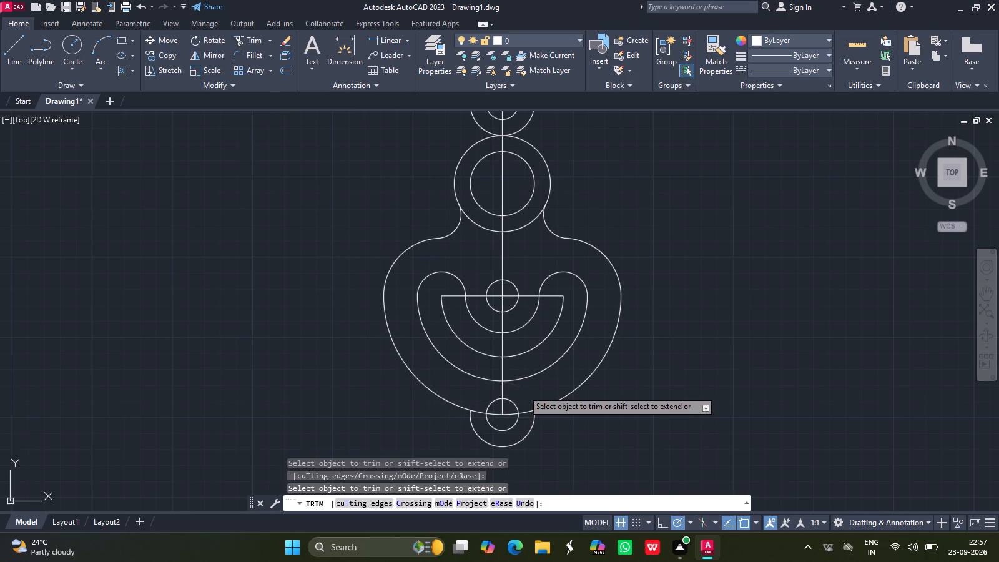
key(Return)
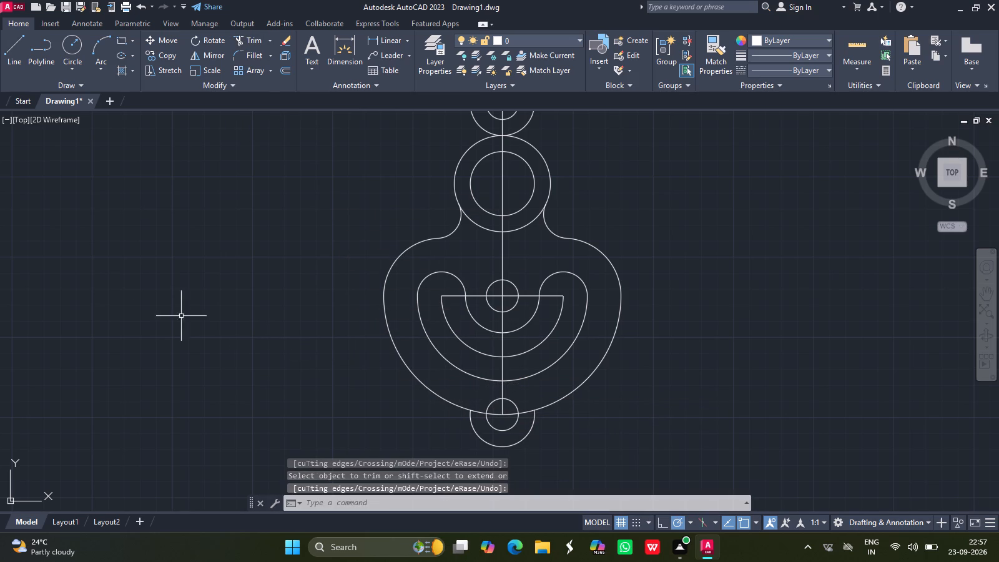
Fillet the outer radius 74 arc and the bottom radius 20 arc on both sides with a radius of 50, using the Multiple option.
click(247, 57)
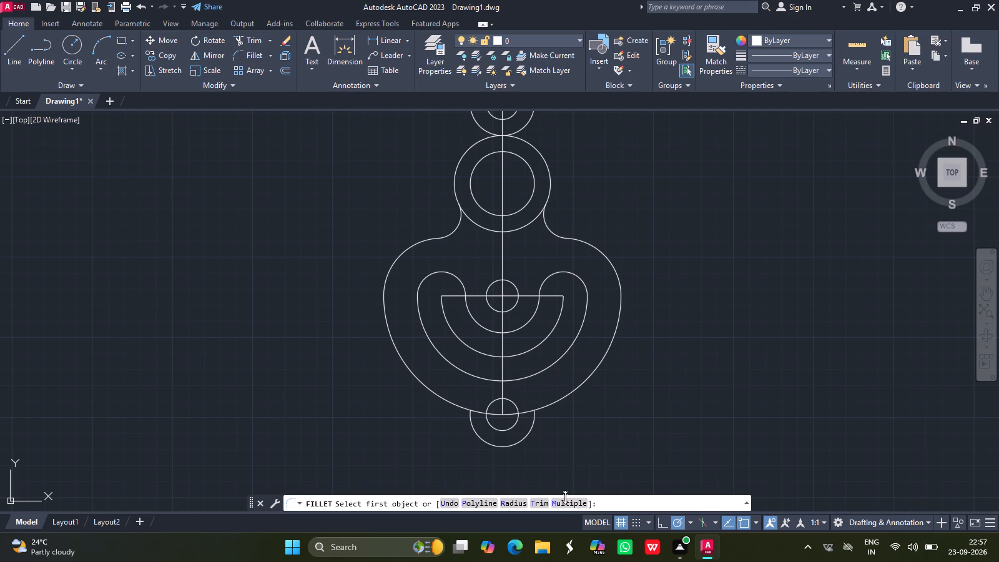
click(563, 504)
click(514, 505)
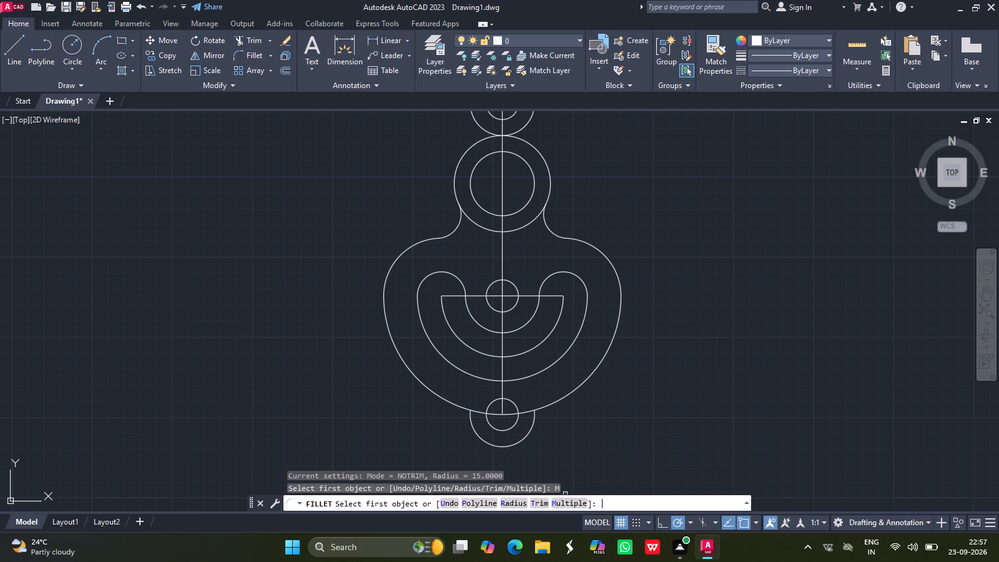
text(50)
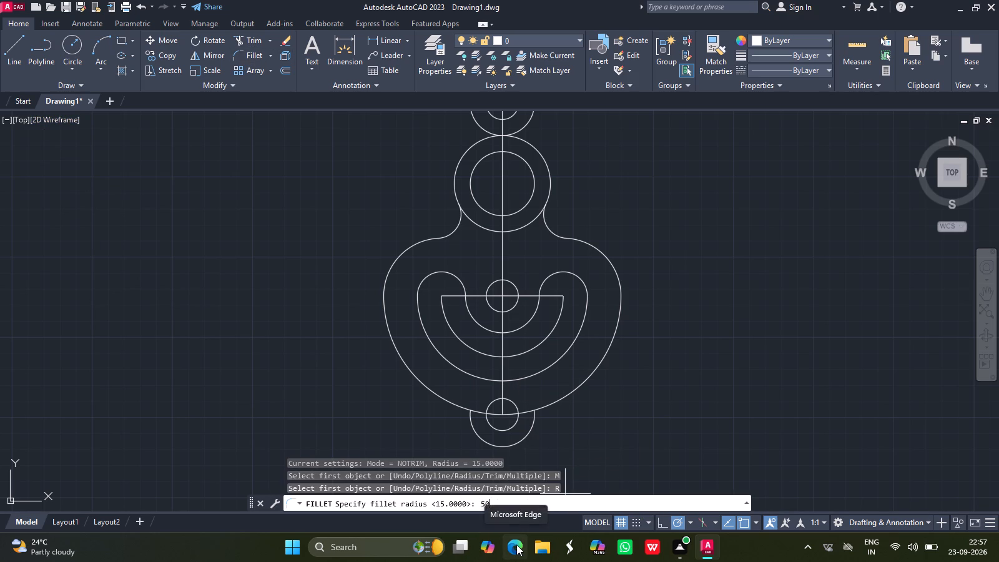
key(Return)
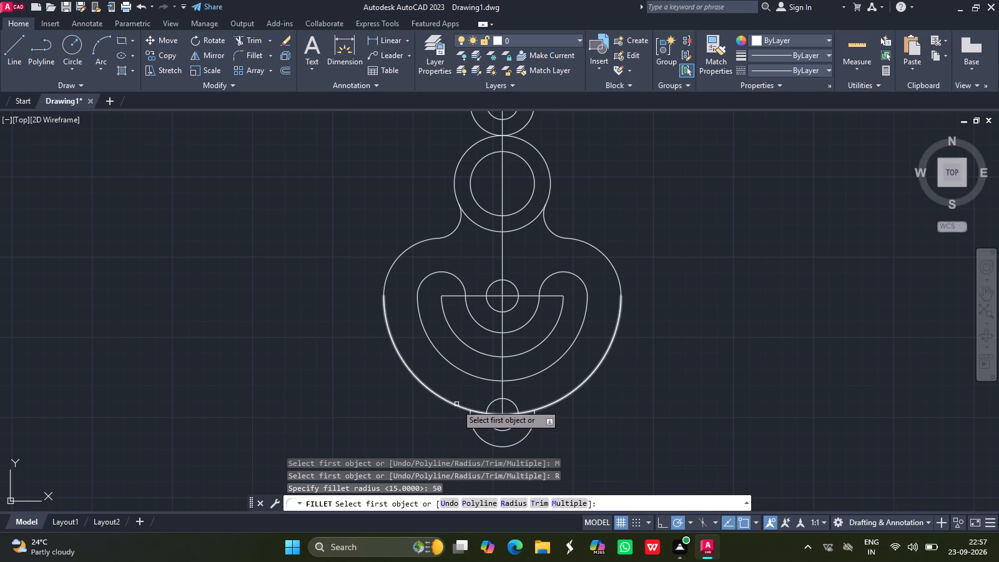
drag(456, 404, 470, 423)
click(470, 423)
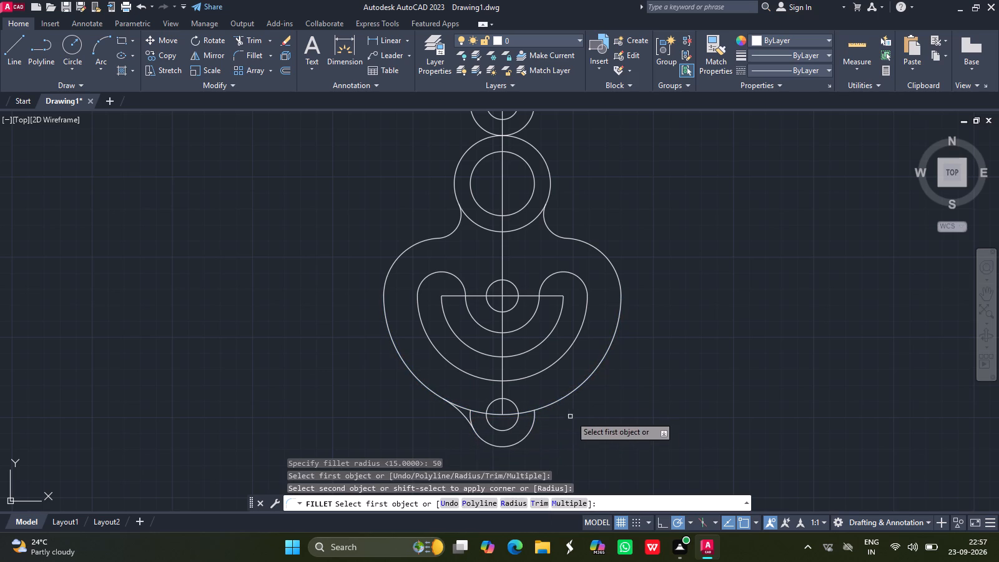
drag(559, 398, 534, 425)
click(534, 425)
key(Return)
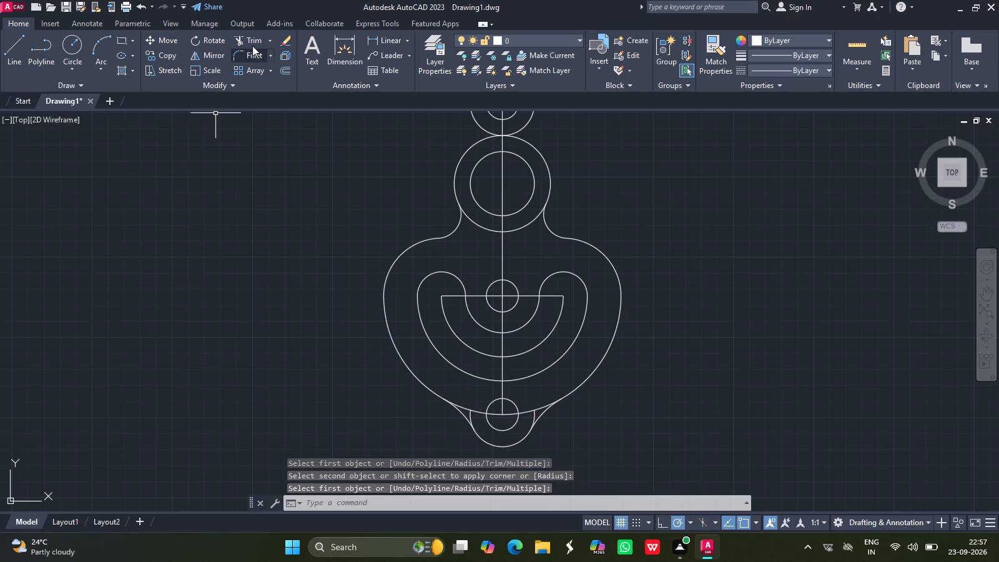
Trim away both upper ends of the bottom radius 20 arc between the radius 50 fillets and the outer radius 74 arc.
click(248, 38)
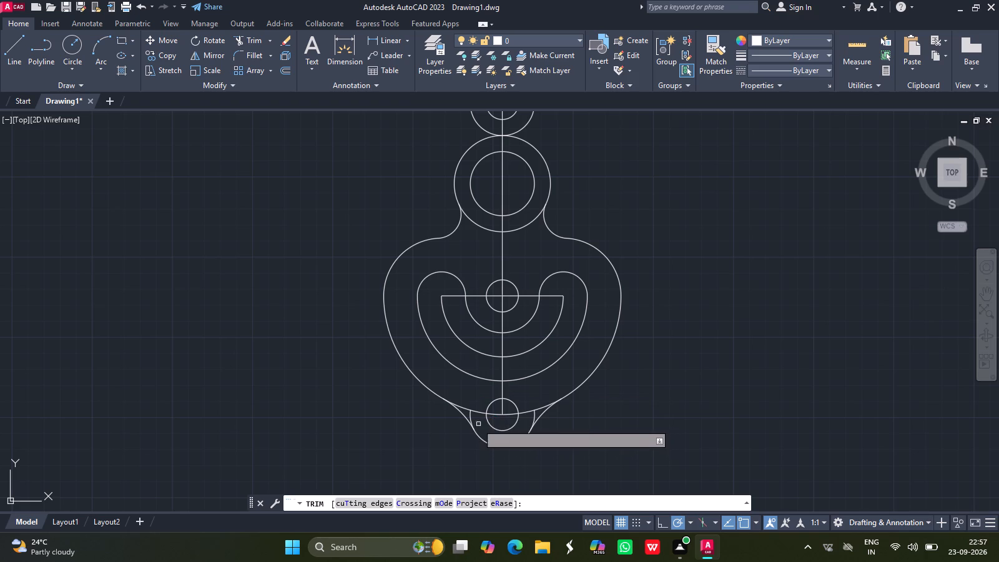
drag(471, 418, 535, 420)
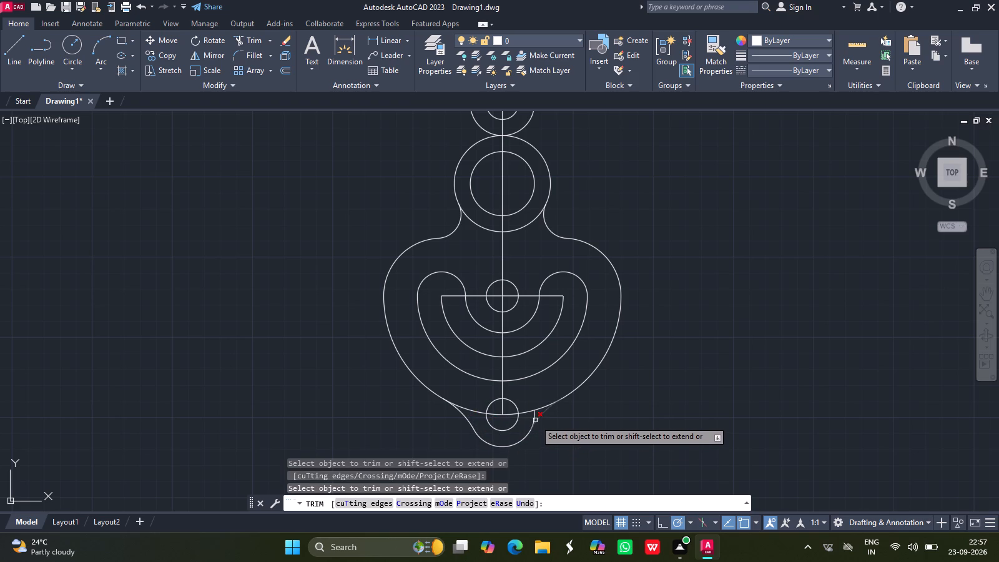
drag(535, 420, 533, 415)
click(533, 415)
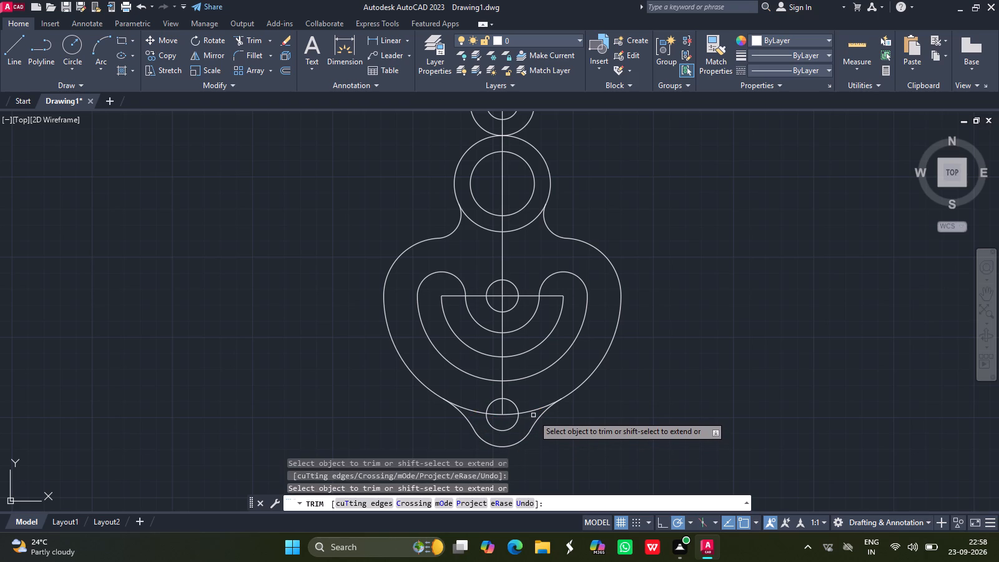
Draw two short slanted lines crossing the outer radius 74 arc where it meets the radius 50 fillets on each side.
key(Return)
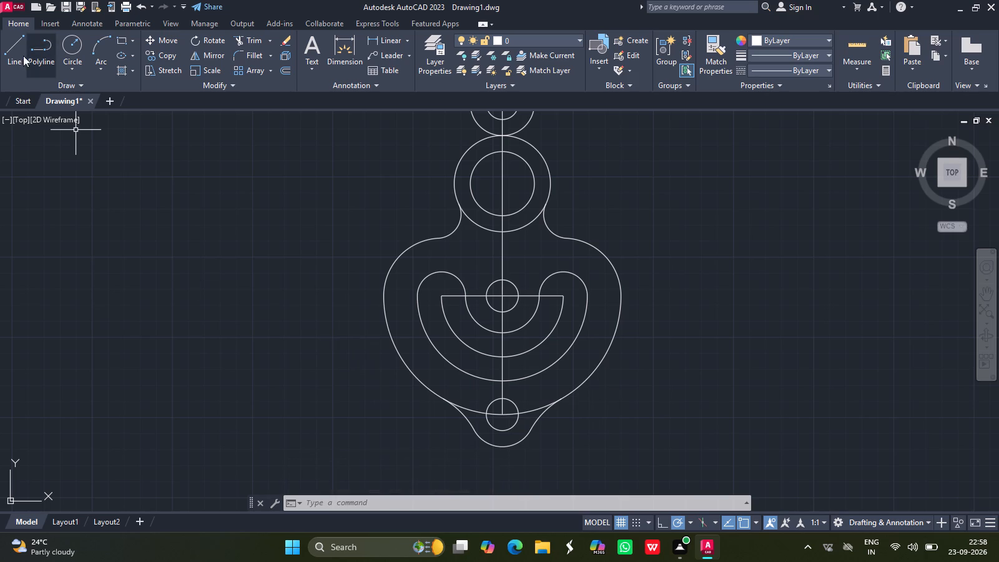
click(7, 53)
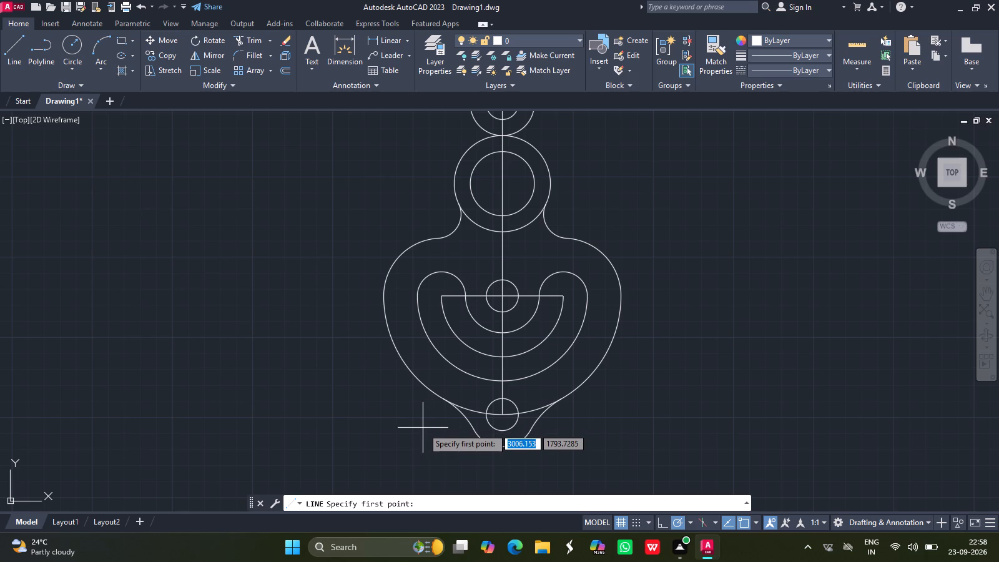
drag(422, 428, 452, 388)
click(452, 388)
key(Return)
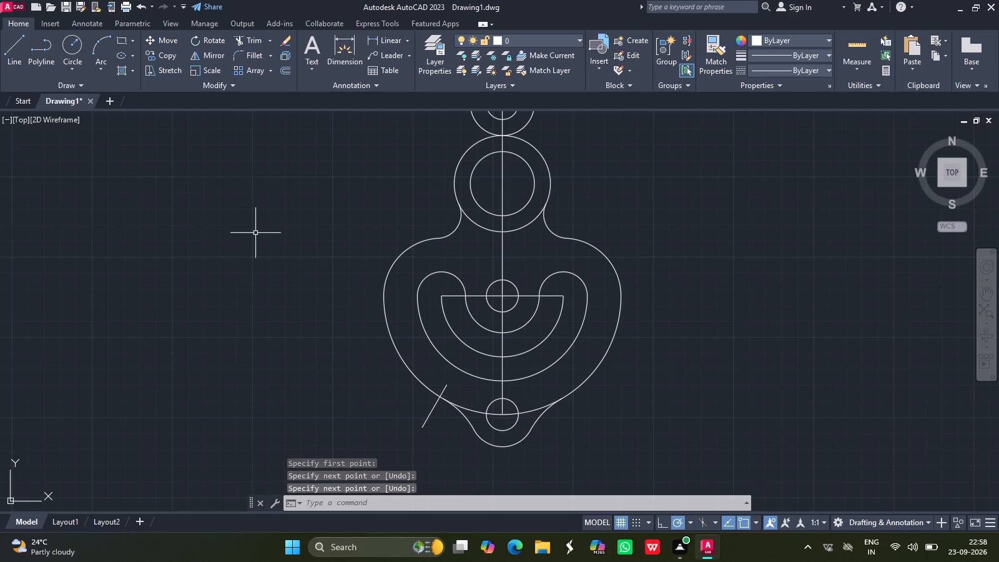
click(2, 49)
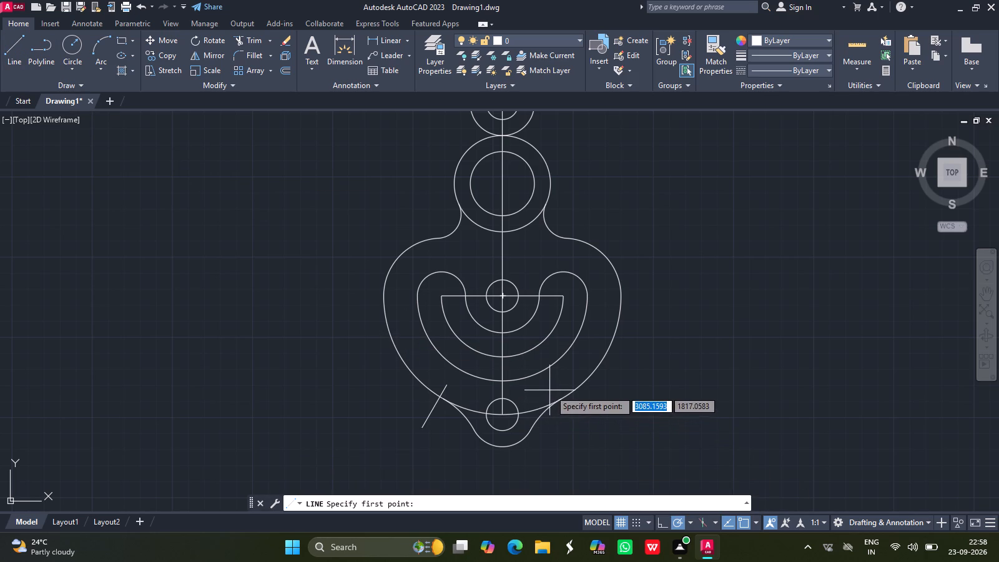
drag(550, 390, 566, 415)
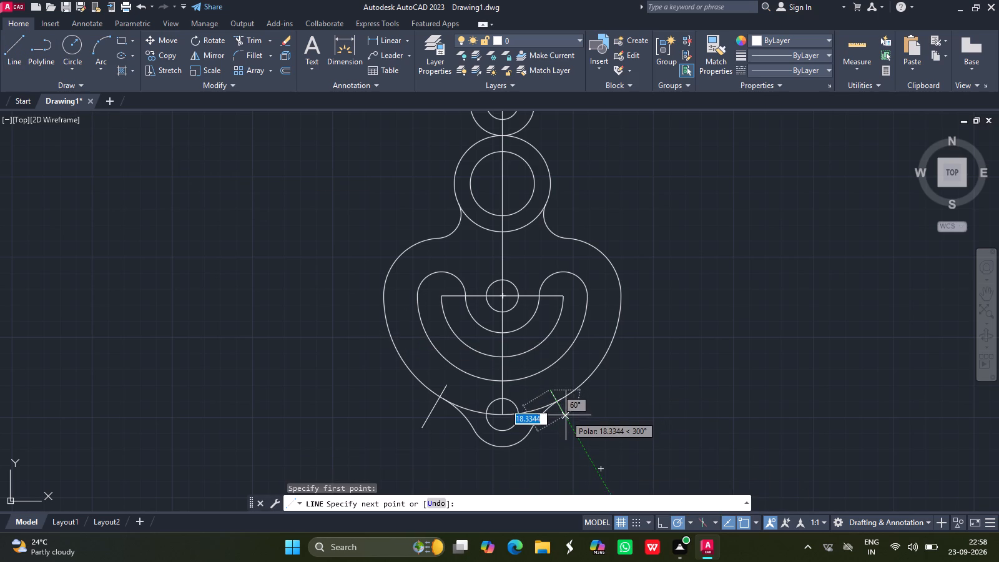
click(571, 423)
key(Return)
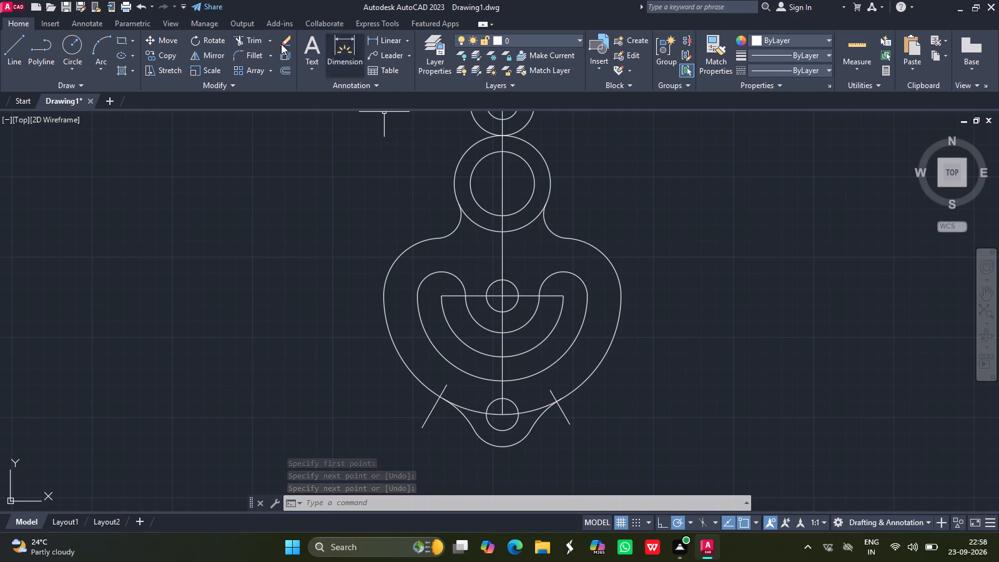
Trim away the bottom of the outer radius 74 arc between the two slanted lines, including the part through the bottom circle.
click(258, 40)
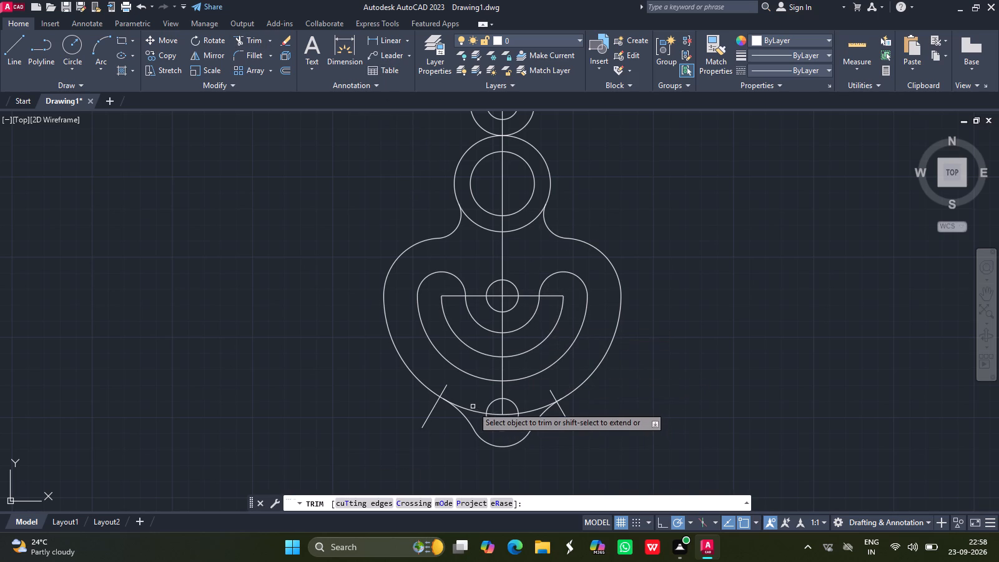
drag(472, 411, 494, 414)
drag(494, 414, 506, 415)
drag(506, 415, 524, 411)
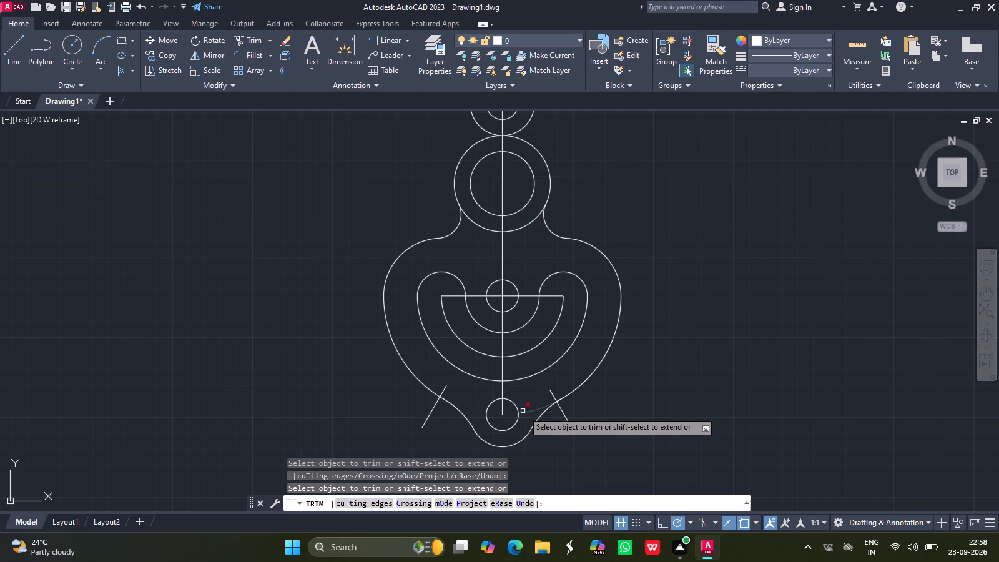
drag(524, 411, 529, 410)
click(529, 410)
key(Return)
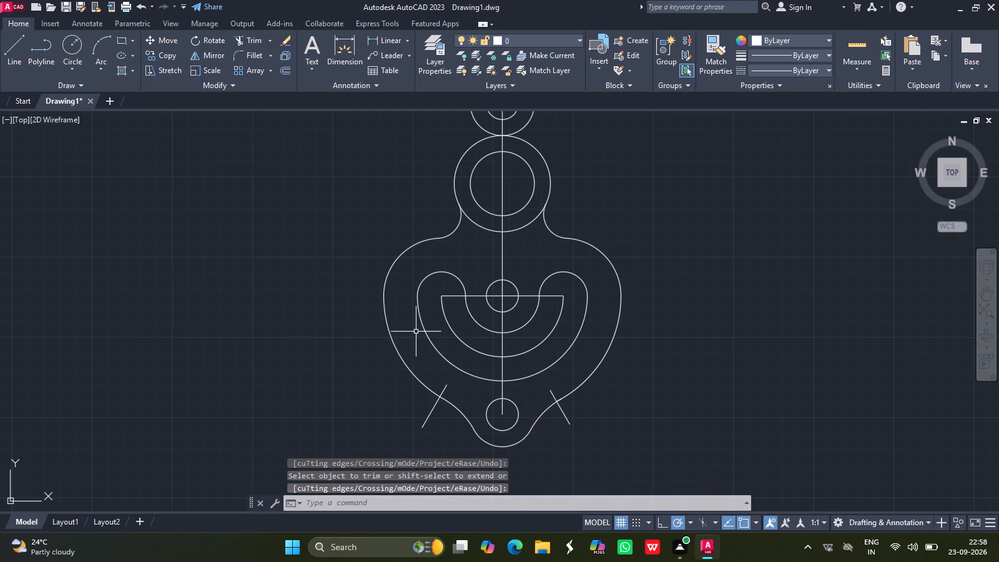
Draw a circle of radius 74 concentric with the small circle at the middle of the curved slot.
click(69, 43)
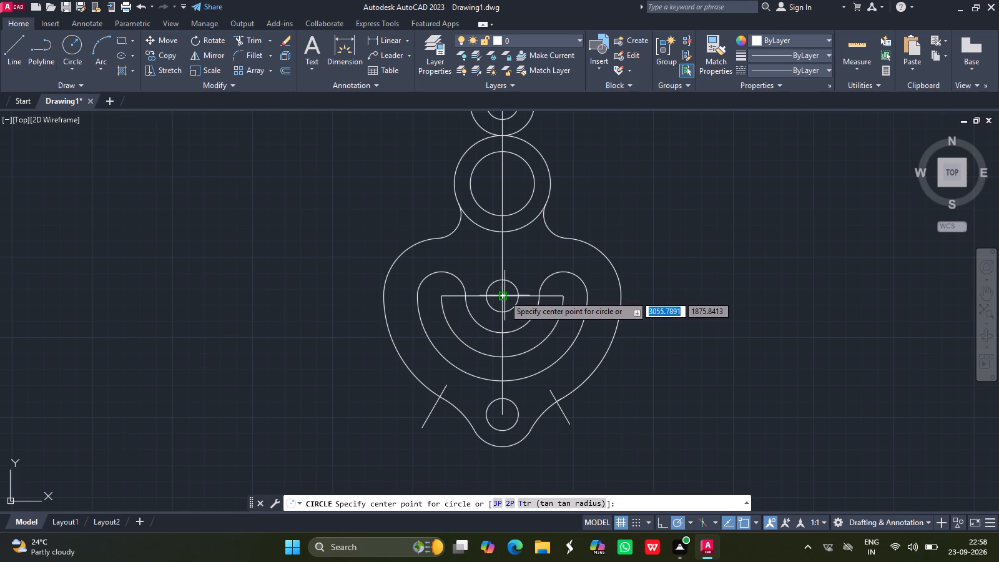
drag(504, 296, 478, 272)
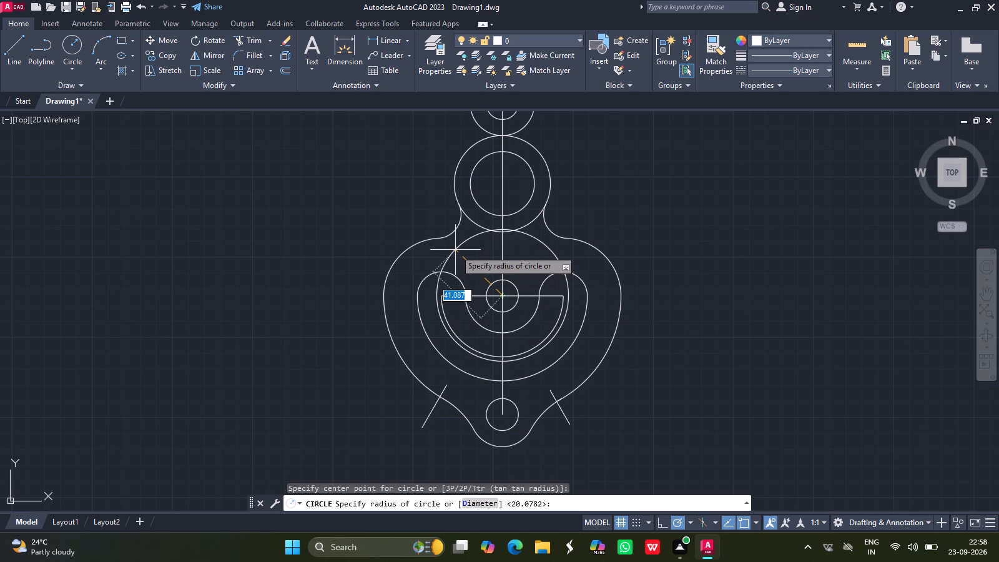
text(74)
key(Return)
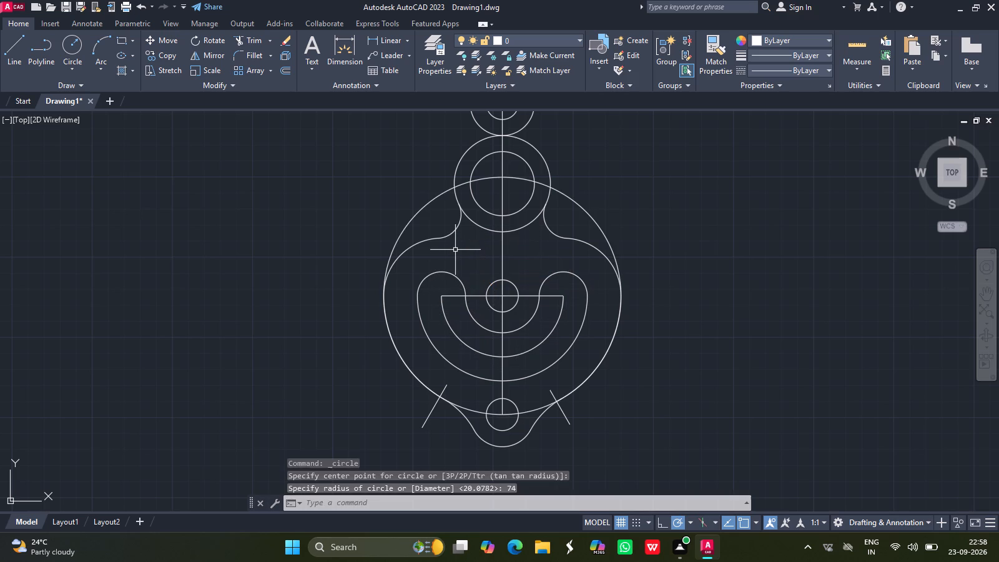
Trim away the upper part of the radius 74 circle above the outer profile and the overlapping arc pieces on both sides.
click(249, 39)
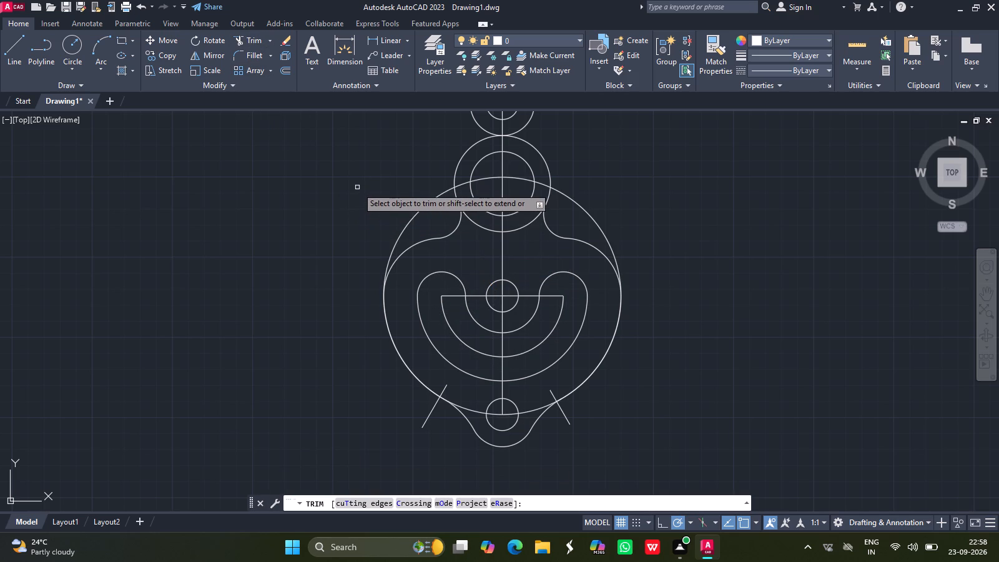
click(413, 218)
drag(464, 181, 485, 179)
drag(485, 179, 519, 178)
drag(519, 178, 540, 183)
drag(540, 183, 563, 194)
click(563, 194)
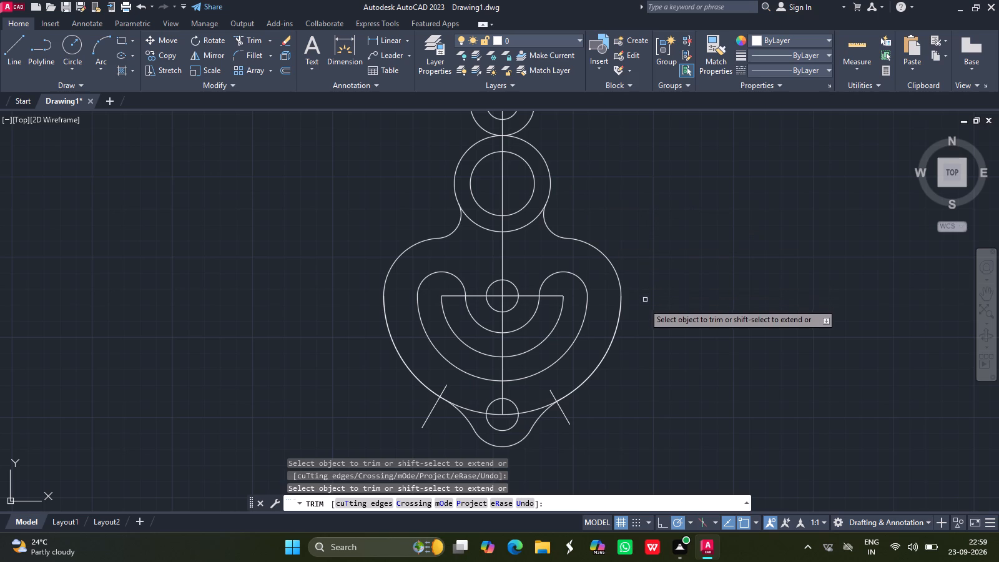
drag(602, 360, 421, 372)
click(412, 371)
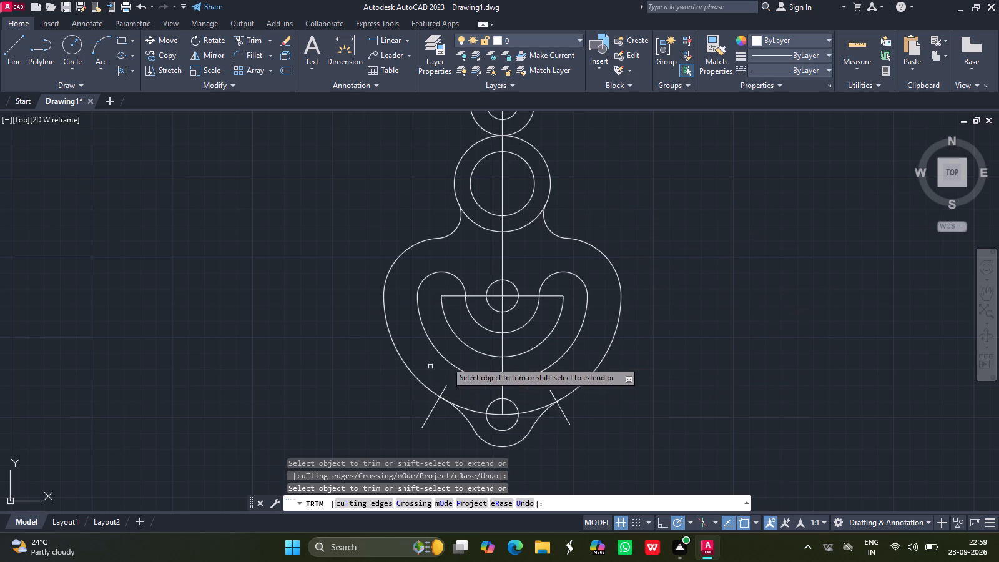
key(Return)
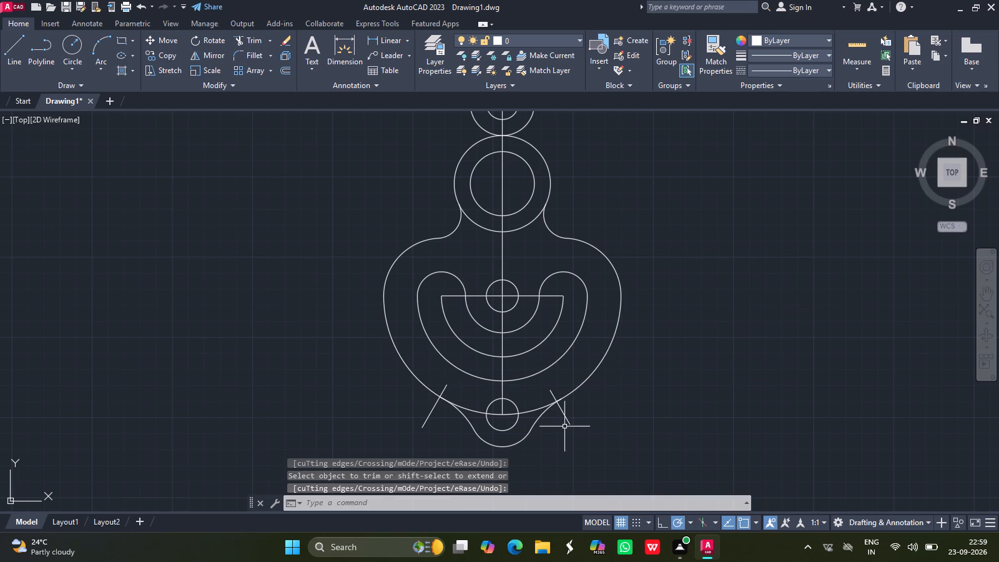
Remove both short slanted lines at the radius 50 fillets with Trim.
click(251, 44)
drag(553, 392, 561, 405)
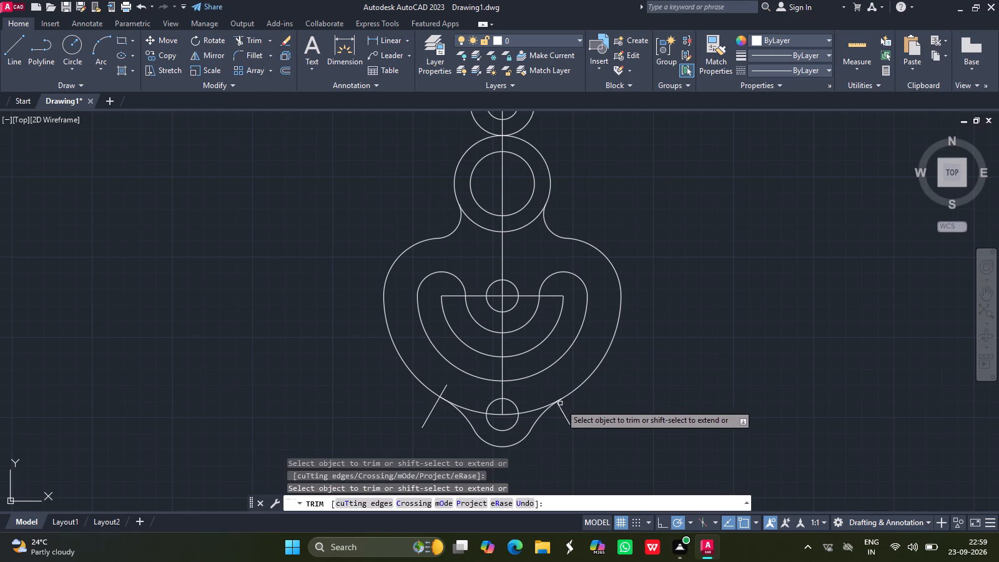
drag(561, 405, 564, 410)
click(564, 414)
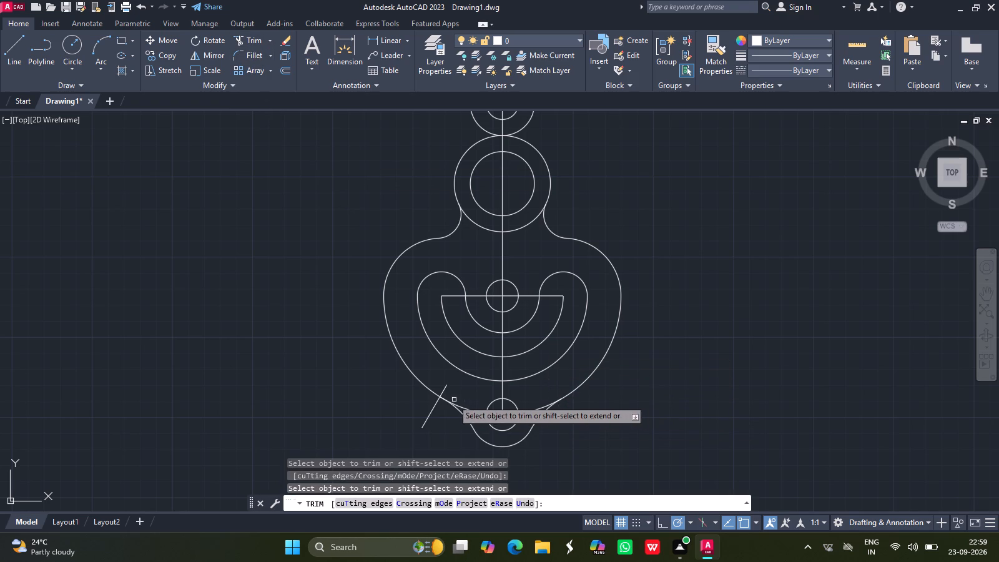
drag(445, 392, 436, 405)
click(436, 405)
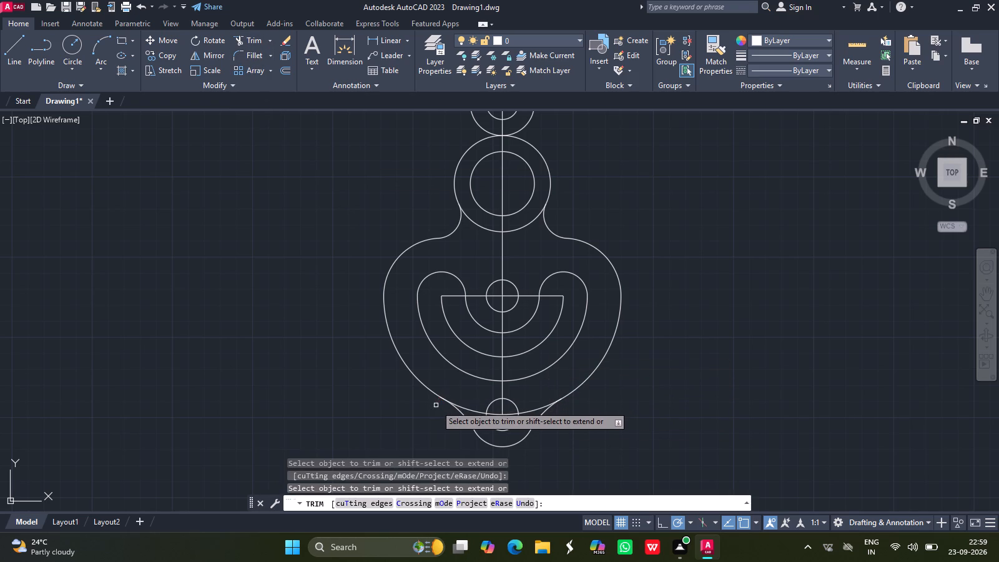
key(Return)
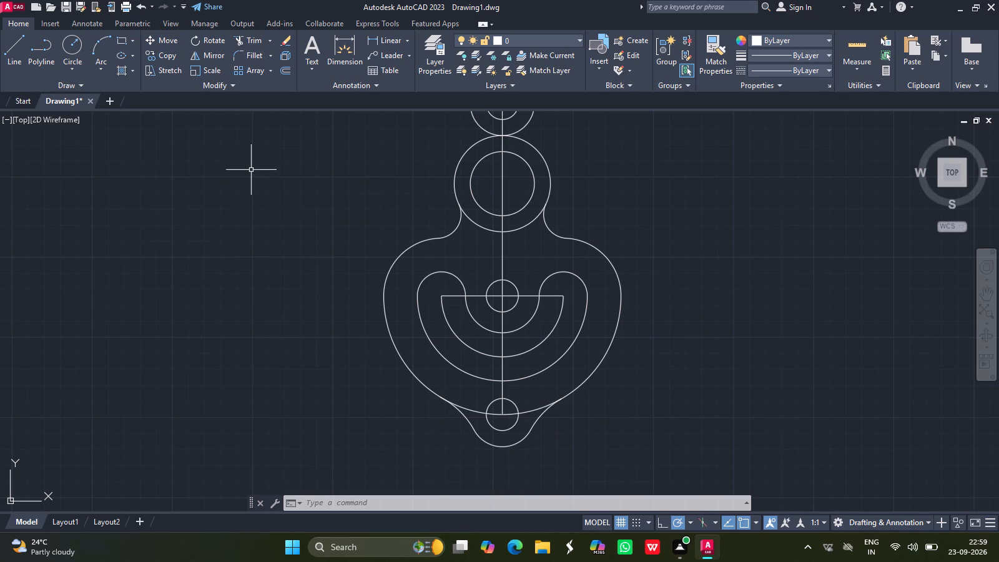
Draw horizontal lines from both slot end centres outward to just beyond the outer profile, lengthening the horizontal centre line on both sides.
click(8, 49)
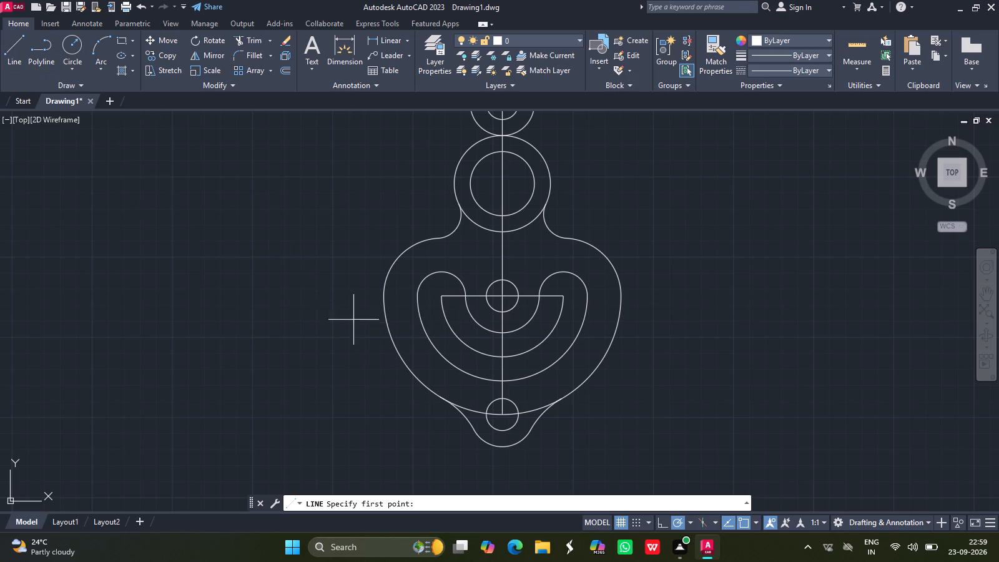
drag(441, 296, 375, 299)
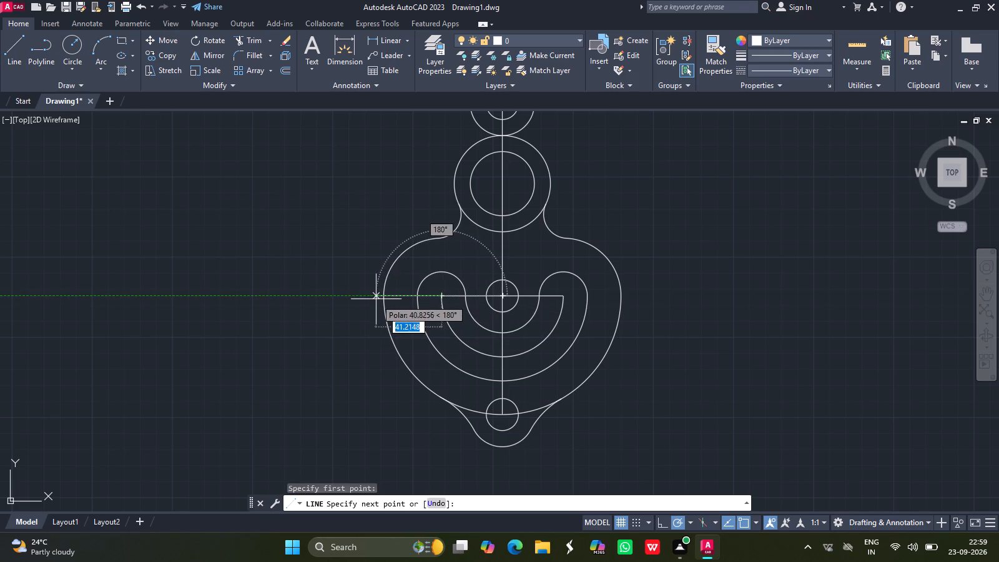
drag(375, 299, 375, 298)
click(375, 298)
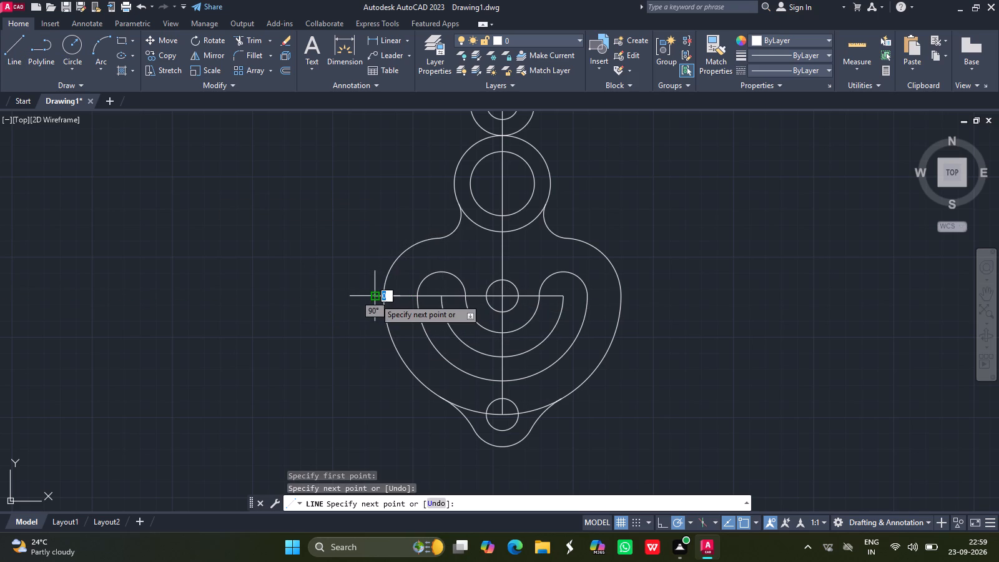
key(Return)
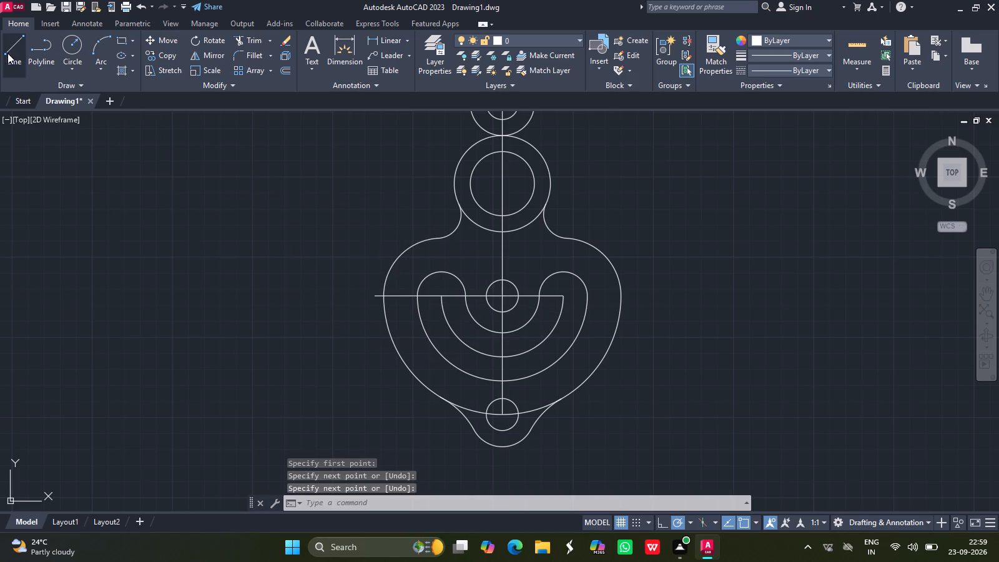
click(11, 51)
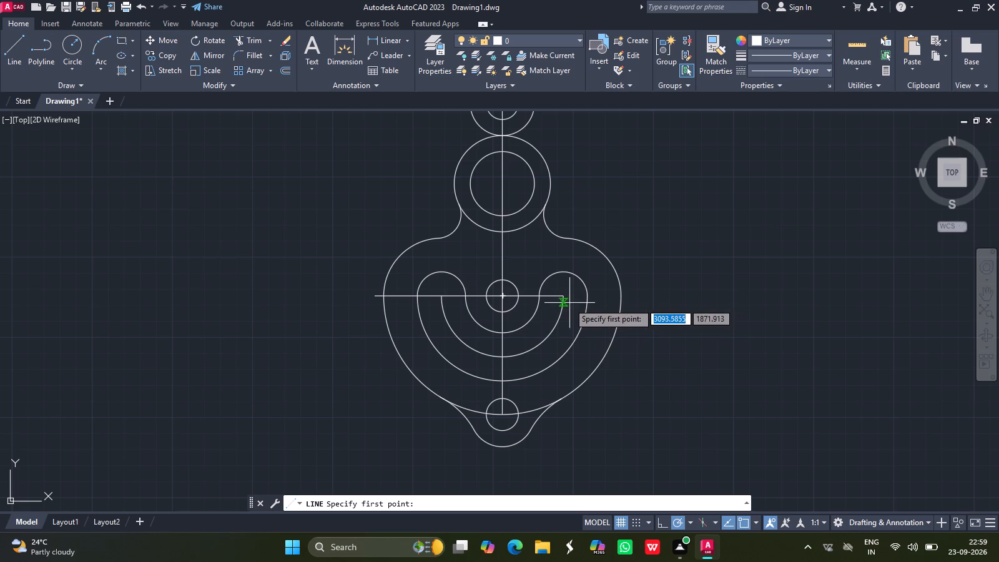
drag(565, 298, 631, 299)
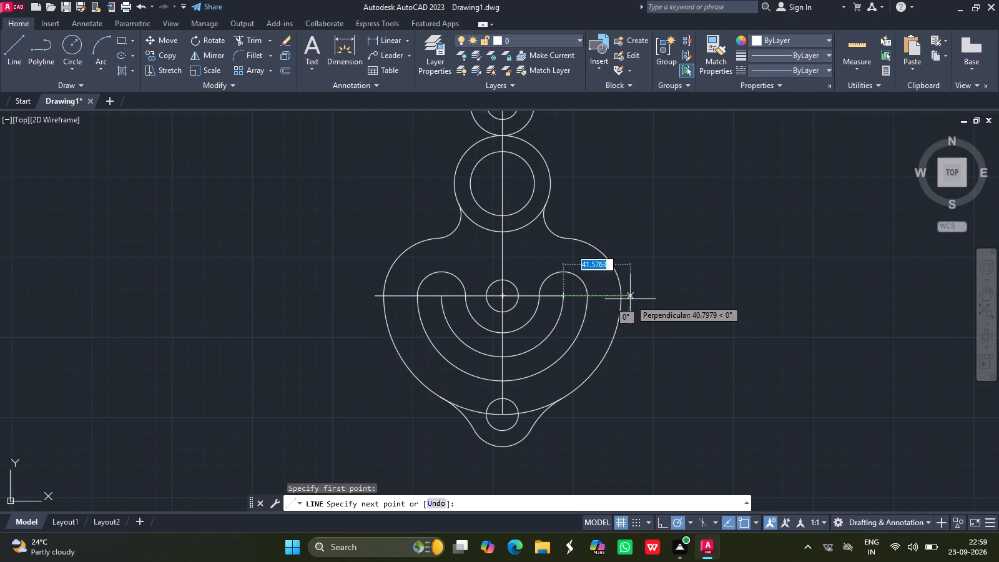
drag(631, 299, 637, 296)
click(637, 296)
key(Return)
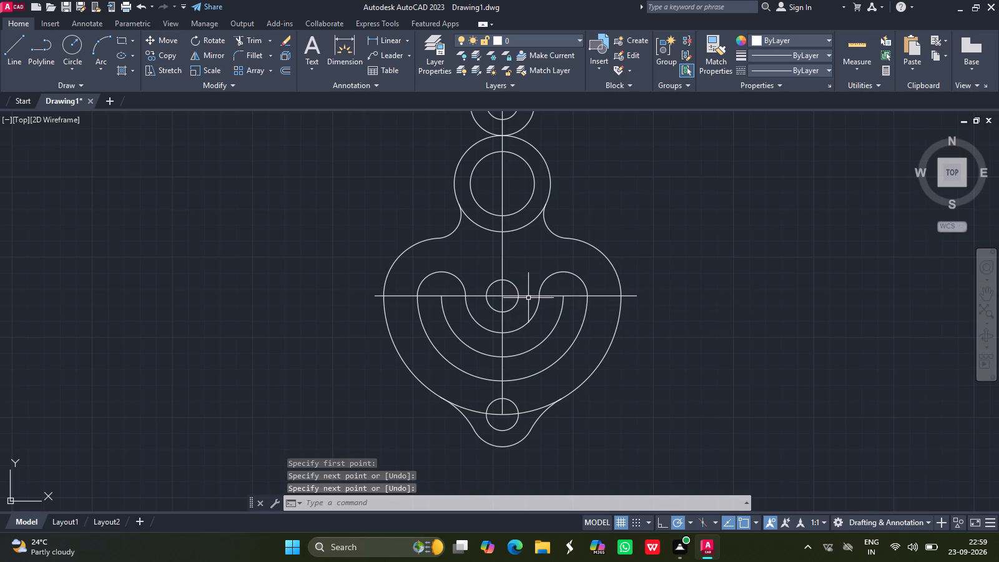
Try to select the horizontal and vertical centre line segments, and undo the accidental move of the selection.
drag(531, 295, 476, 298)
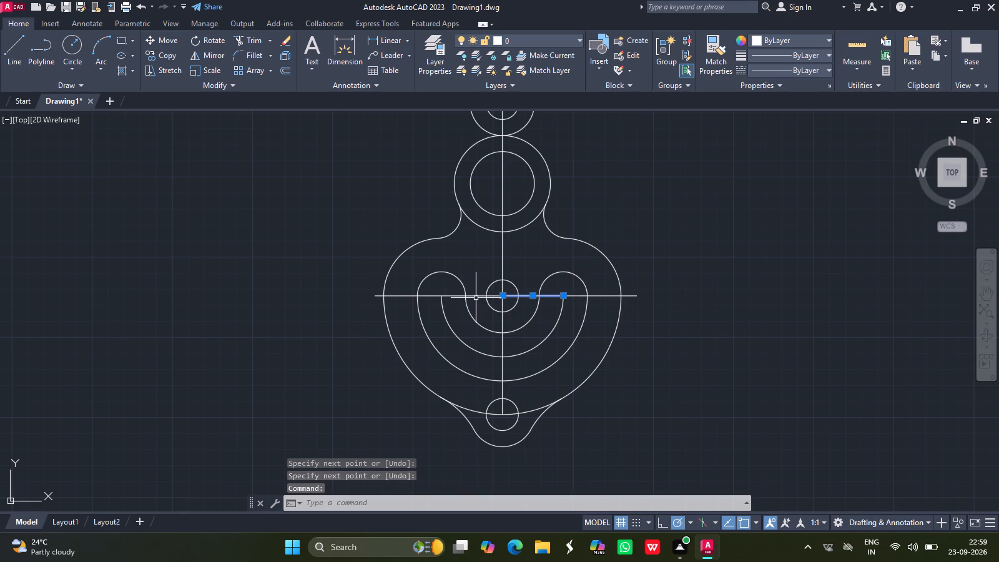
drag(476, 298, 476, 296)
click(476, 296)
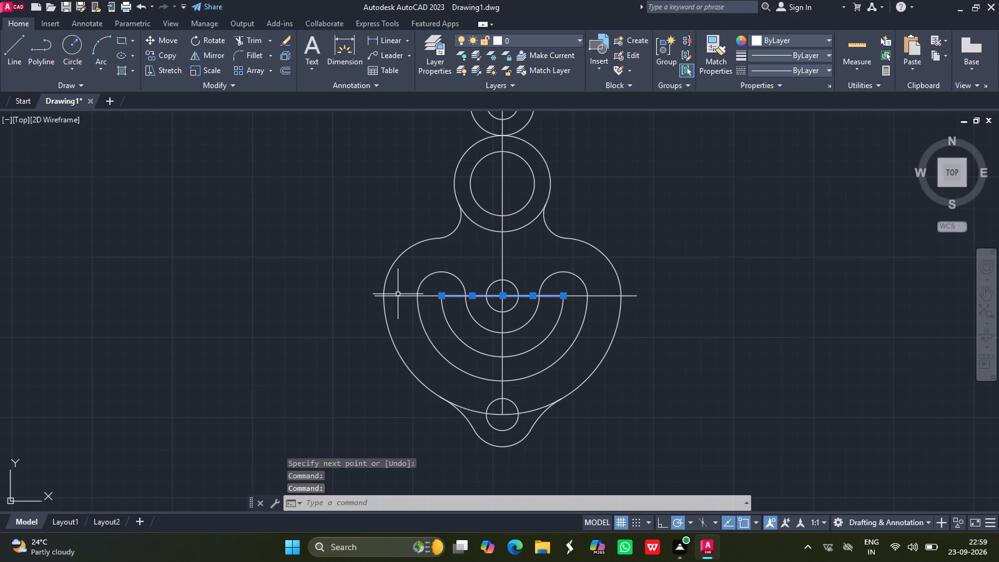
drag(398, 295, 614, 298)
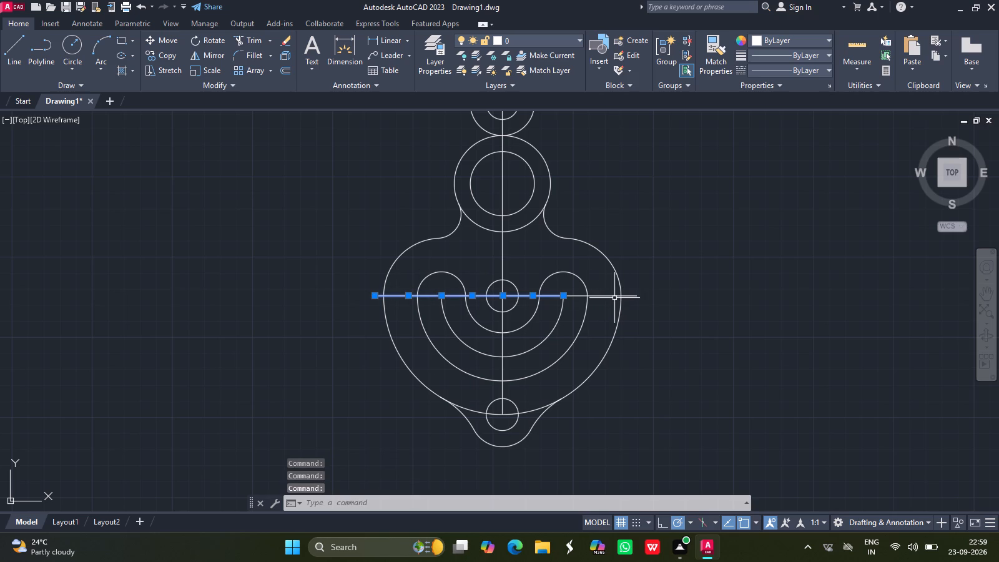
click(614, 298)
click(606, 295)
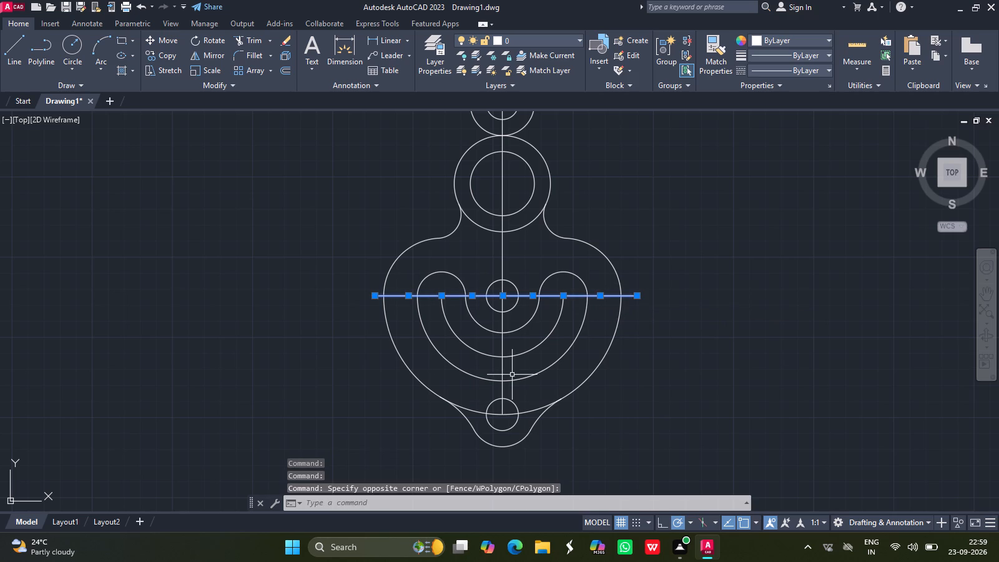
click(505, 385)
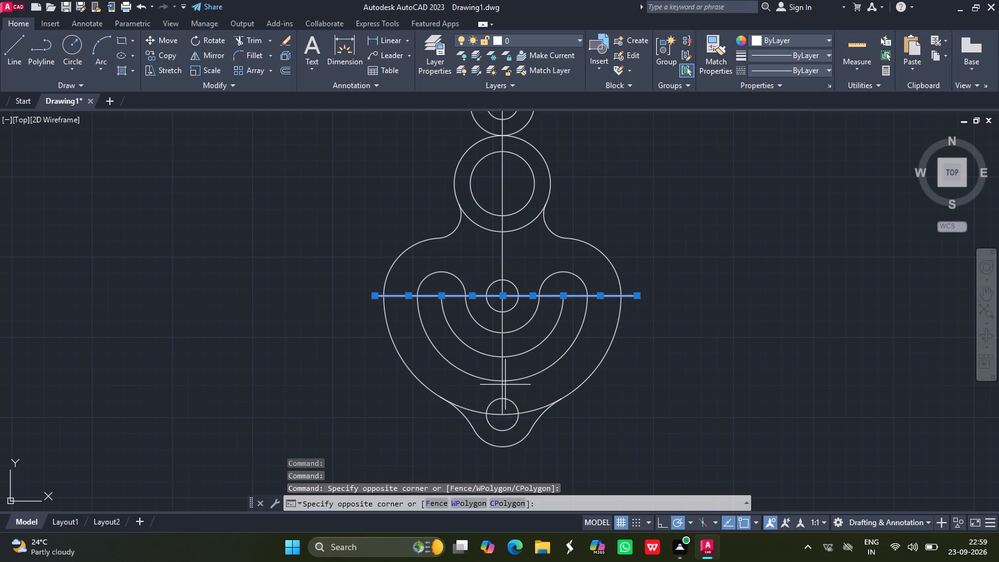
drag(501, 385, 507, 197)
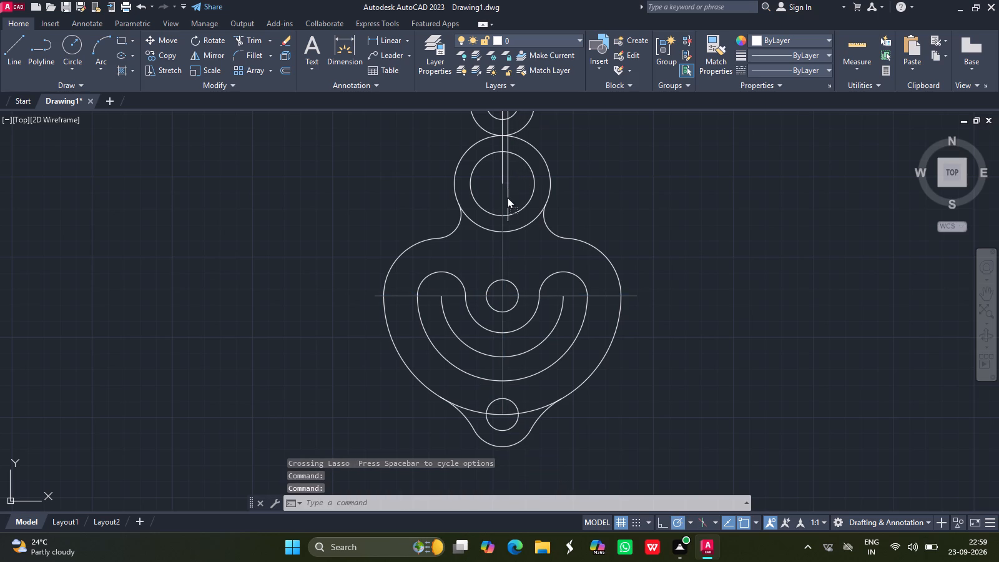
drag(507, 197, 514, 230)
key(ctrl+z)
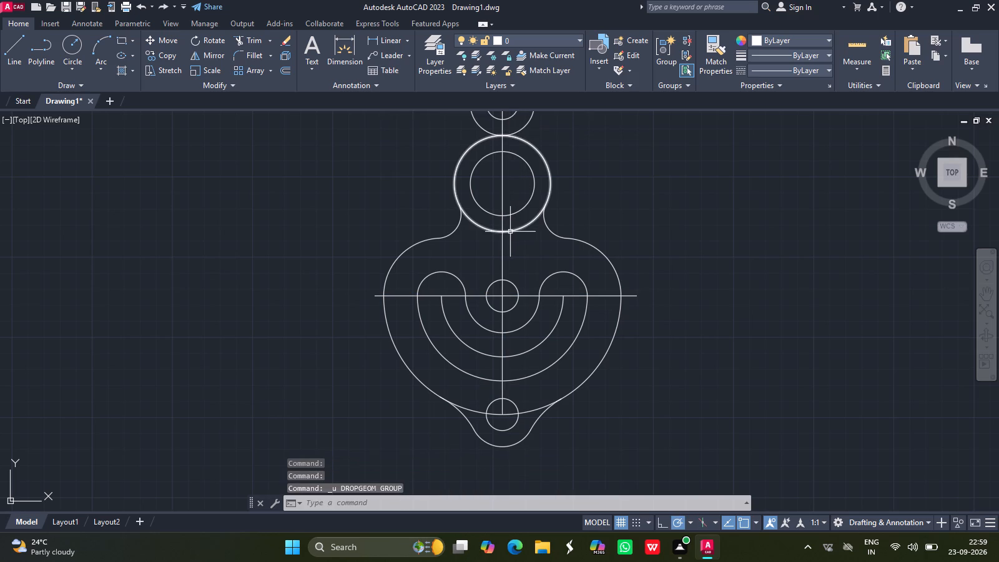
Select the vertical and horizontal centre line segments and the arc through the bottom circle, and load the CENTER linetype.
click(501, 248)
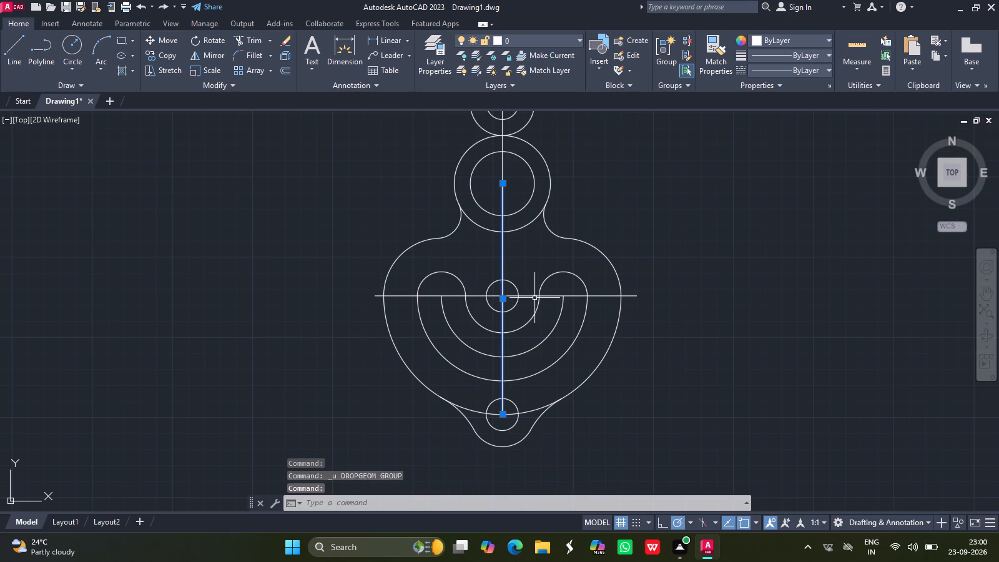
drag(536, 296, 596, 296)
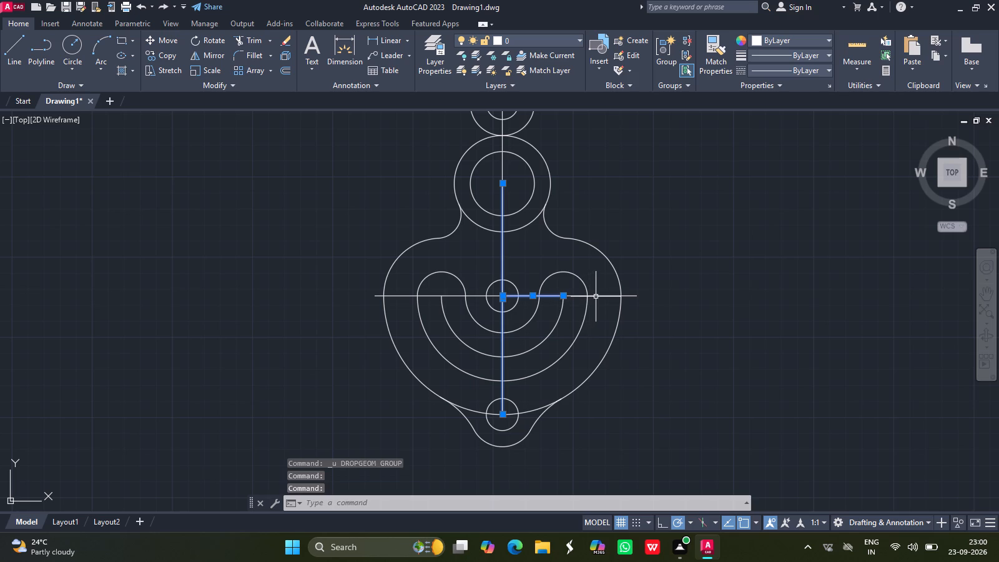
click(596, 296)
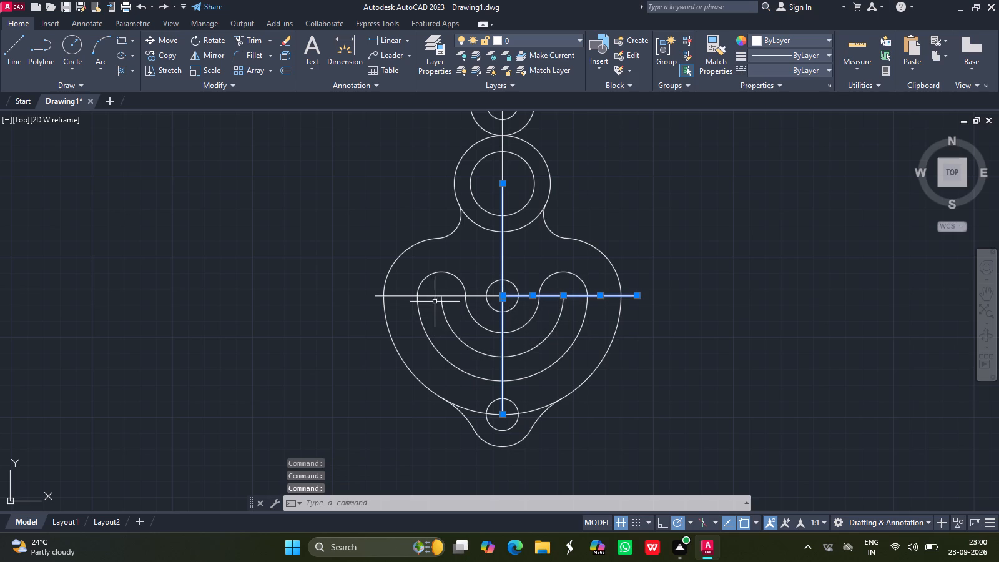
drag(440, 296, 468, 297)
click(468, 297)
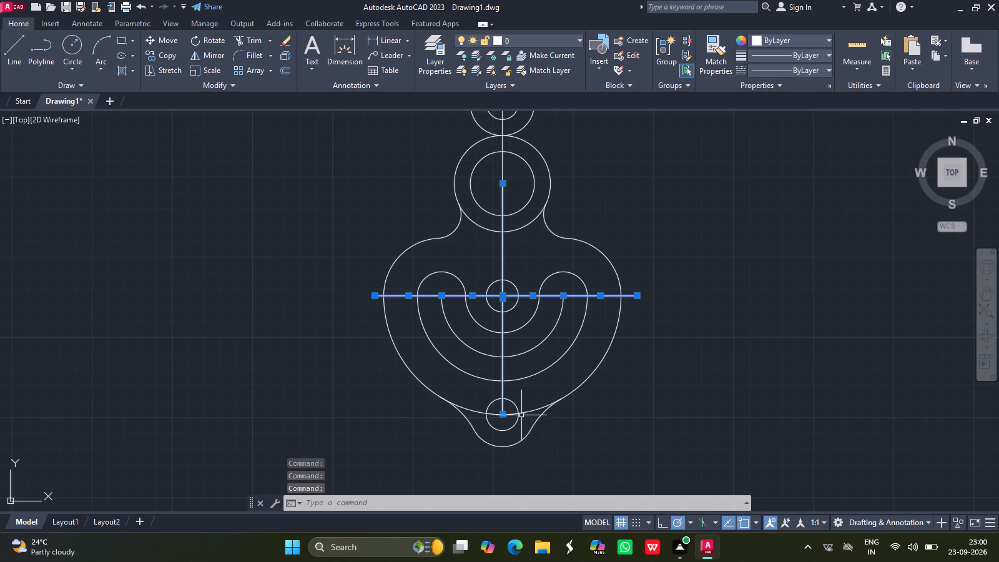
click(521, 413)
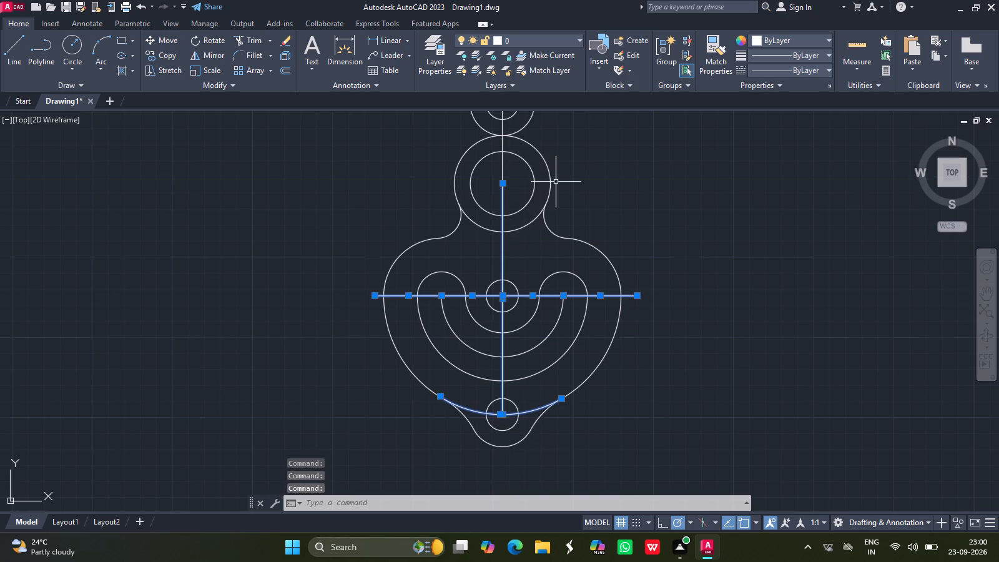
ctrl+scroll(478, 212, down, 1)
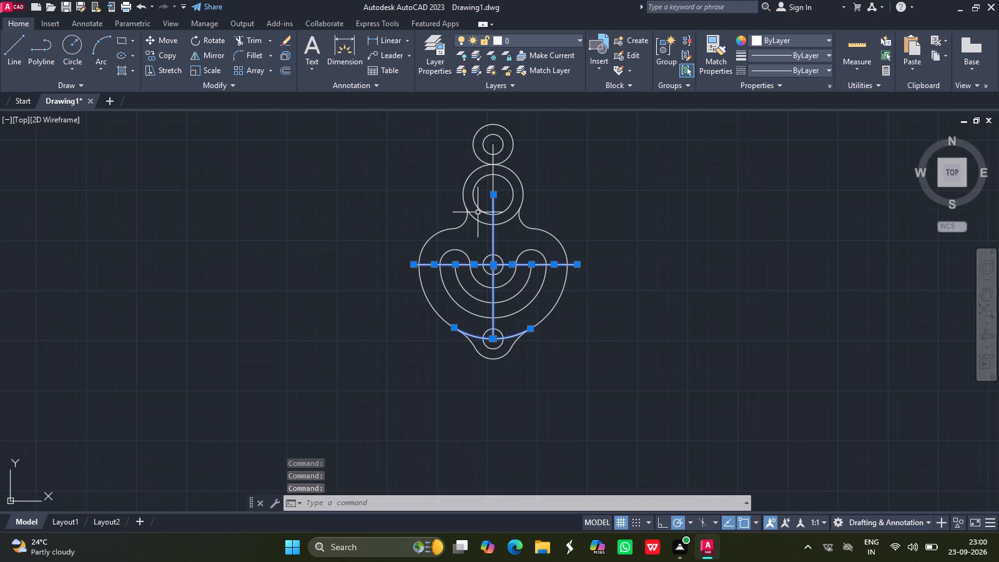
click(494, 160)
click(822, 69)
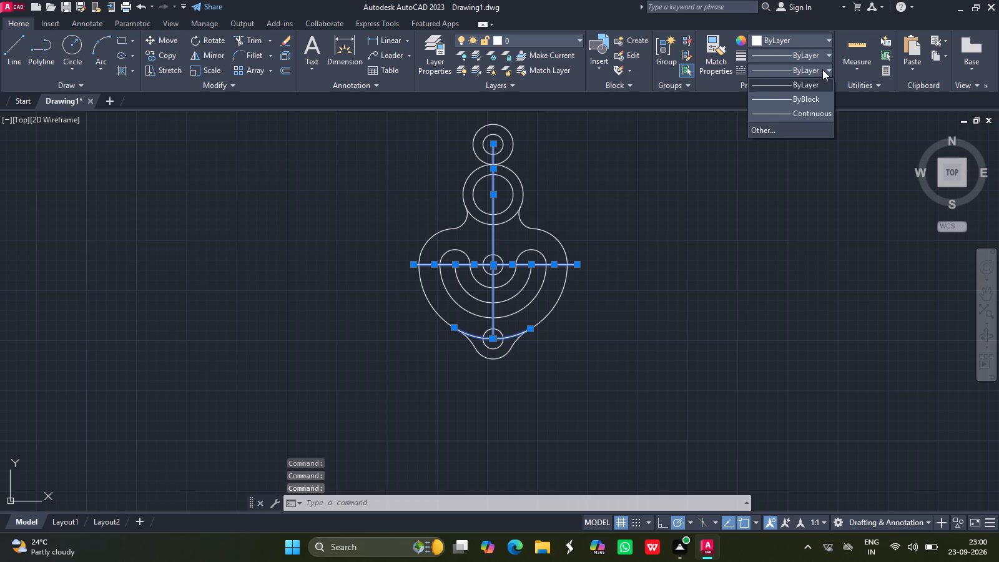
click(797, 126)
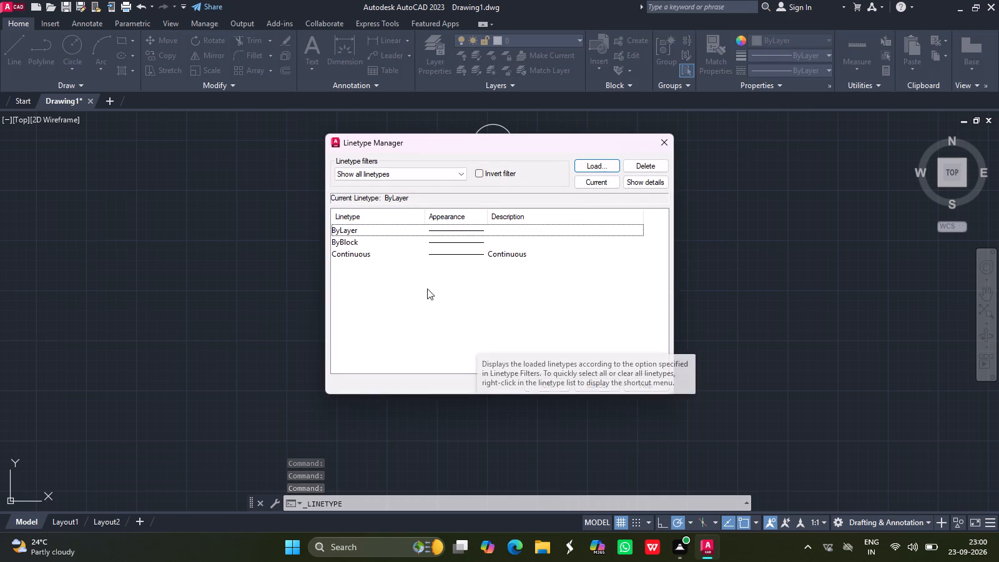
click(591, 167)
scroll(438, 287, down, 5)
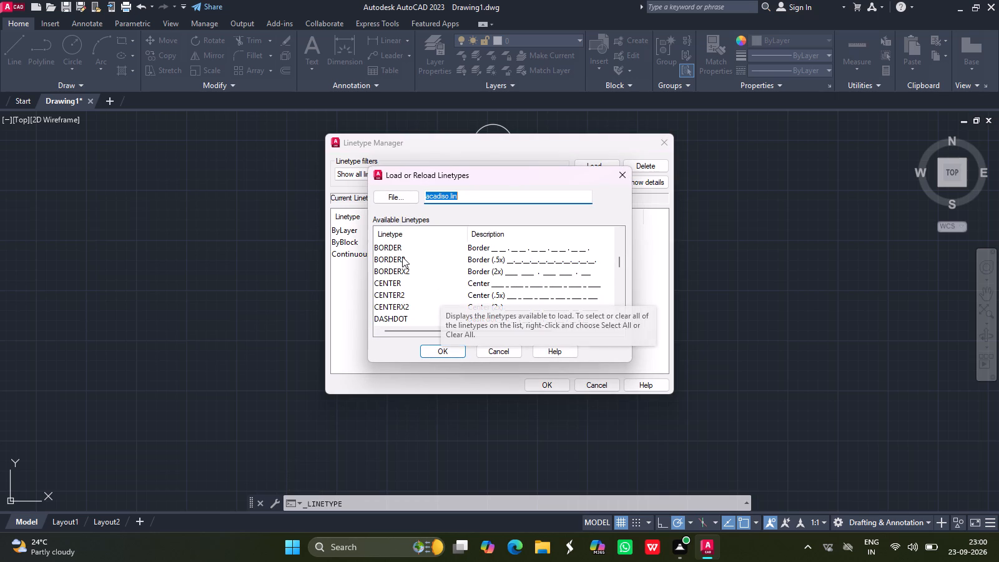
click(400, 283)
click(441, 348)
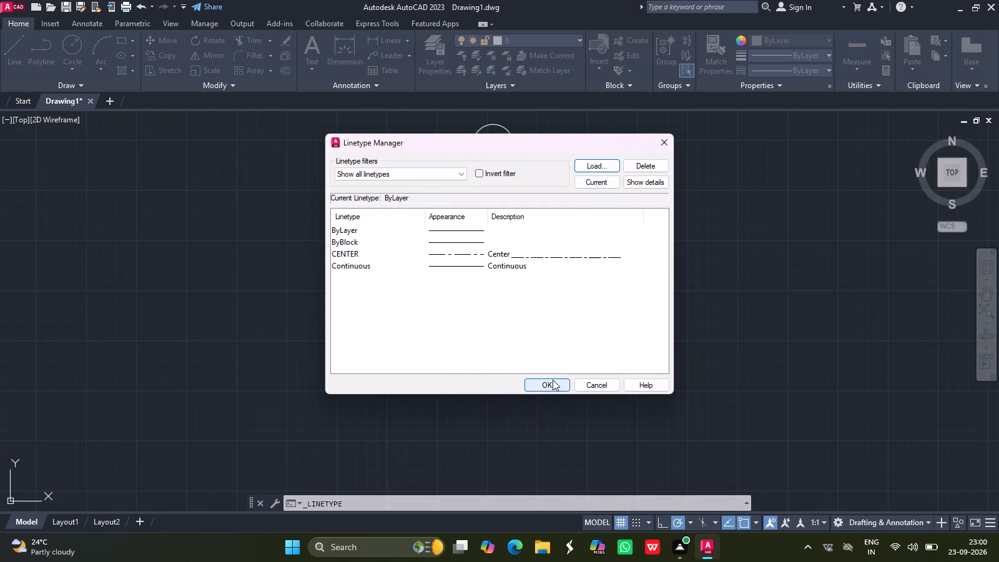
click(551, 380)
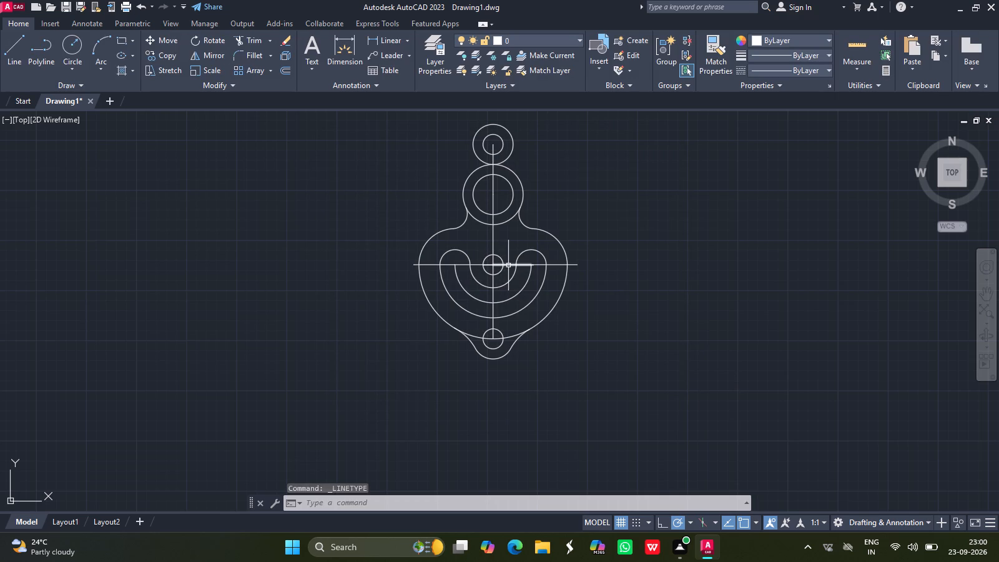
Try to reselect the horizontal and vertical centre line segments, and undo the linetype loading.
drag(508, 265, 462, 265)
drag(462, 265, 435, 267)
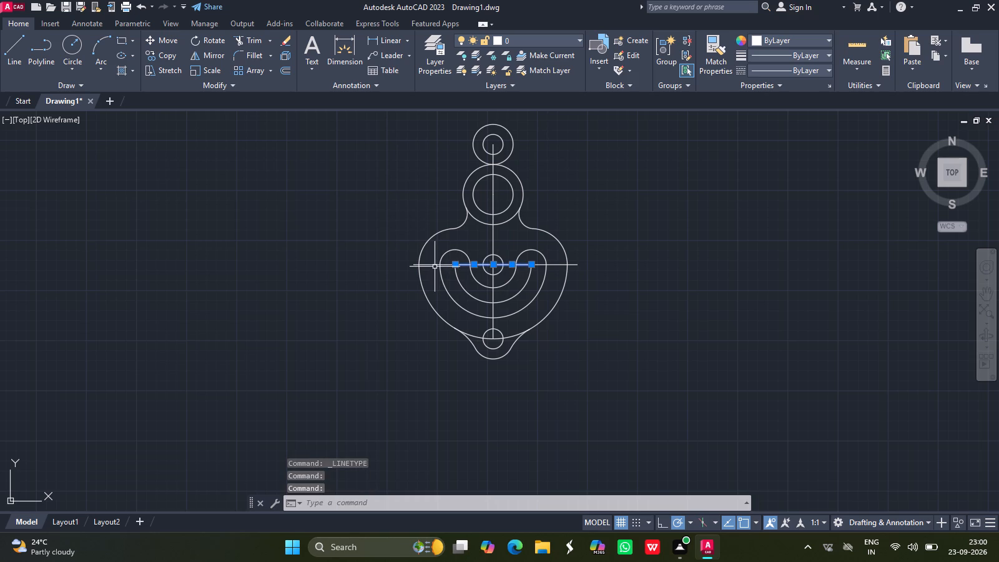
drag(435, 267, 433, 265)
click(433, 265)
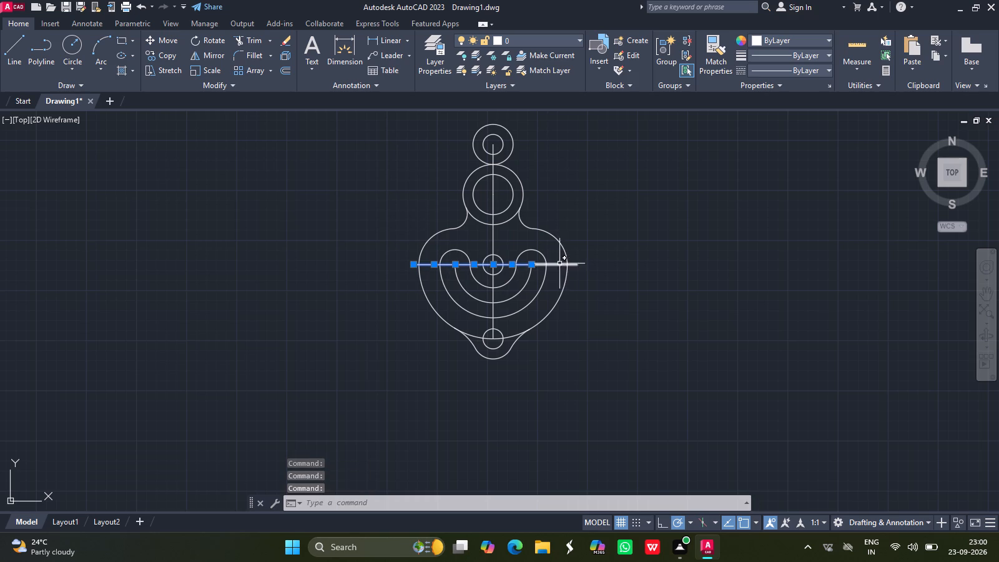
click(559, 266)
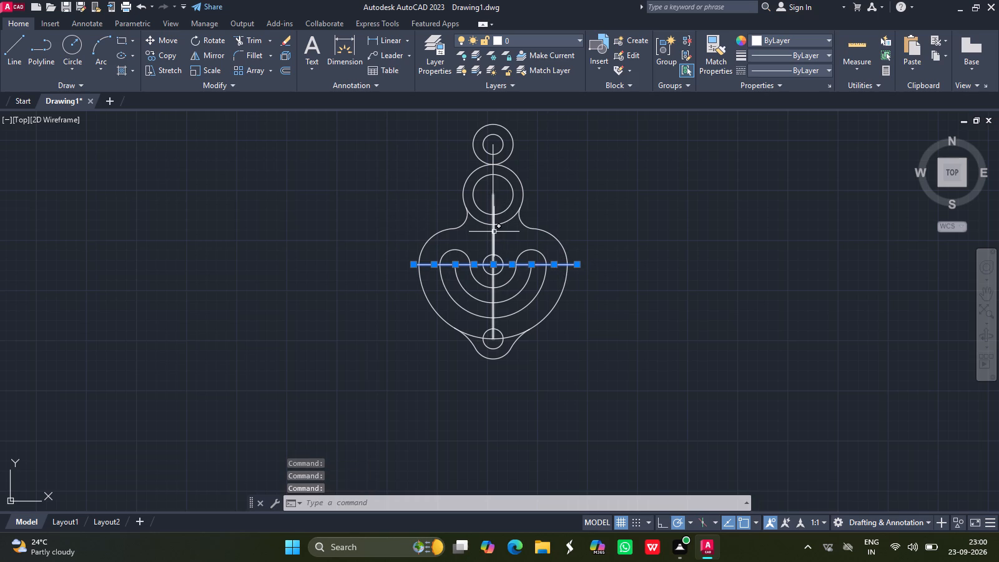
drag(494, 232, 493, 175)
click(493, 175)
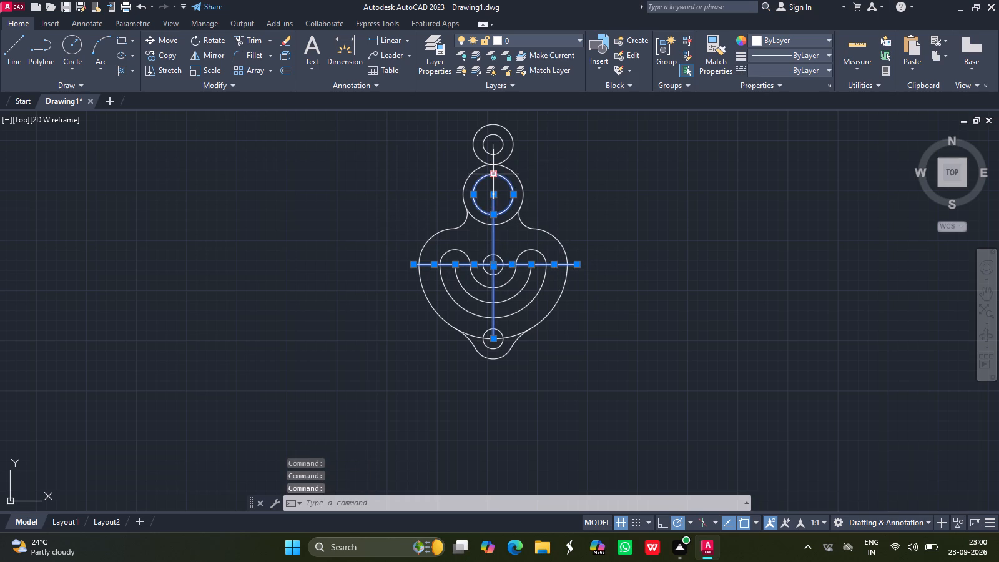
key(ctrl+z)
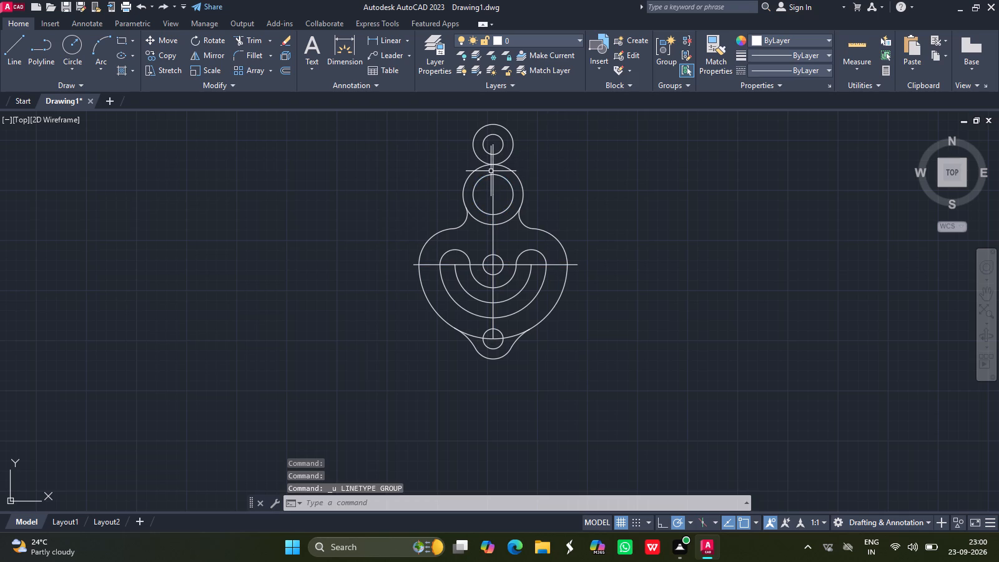
Select all centre line segments, the arc through the bottom circle and the slot's centre arc, and load the CENTER linetype.
drag(493, 156, 491, 211)
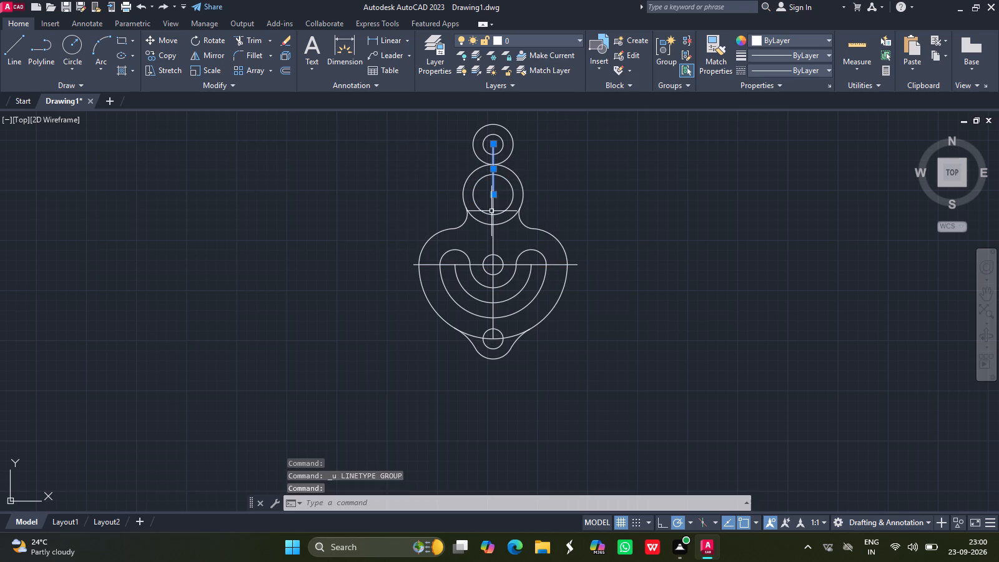
drag(491, 211, 495, 211)
drag(494, 216, 506, 264)
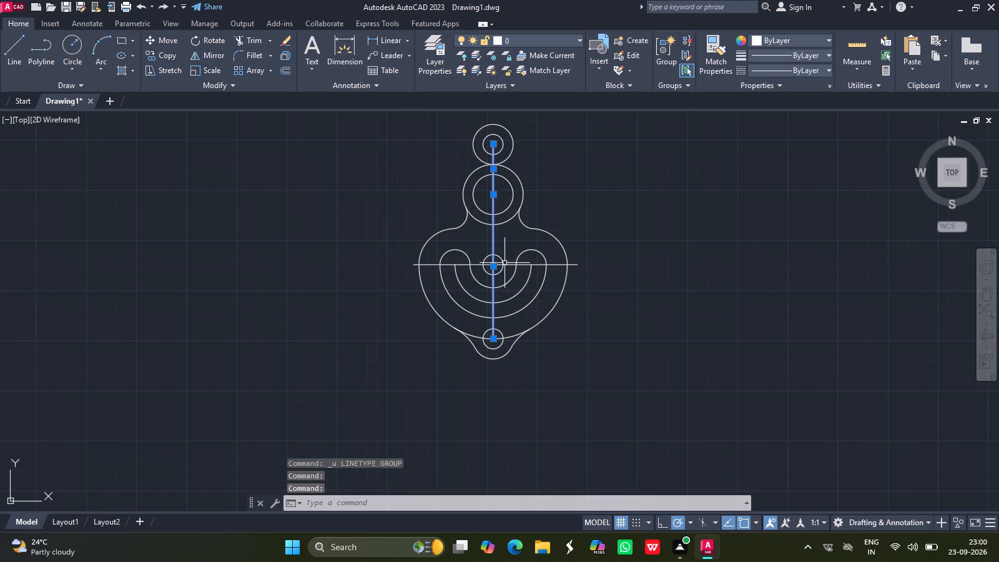
drag(506, 264, 511, 267)
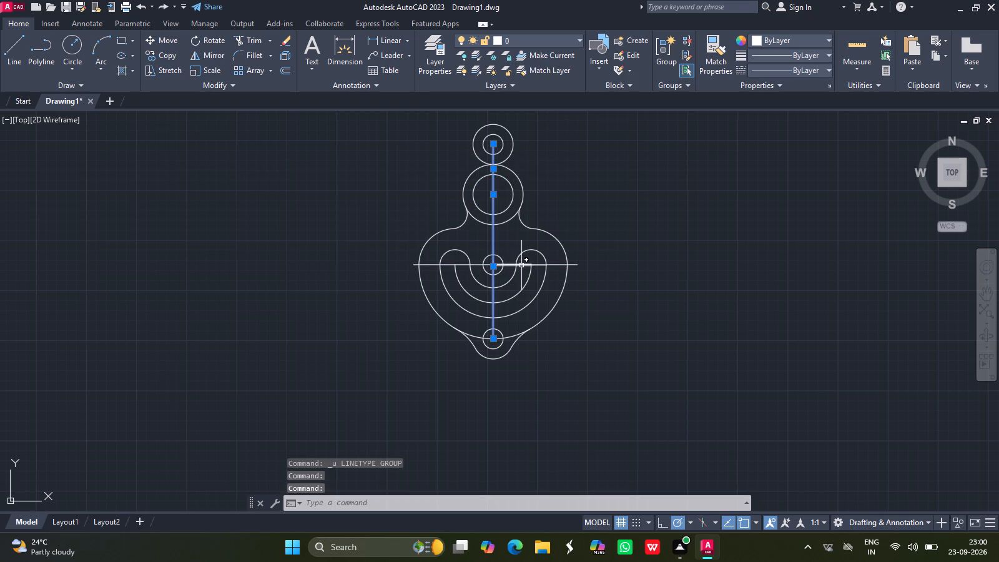
click(521, 265)
click(553, 264)
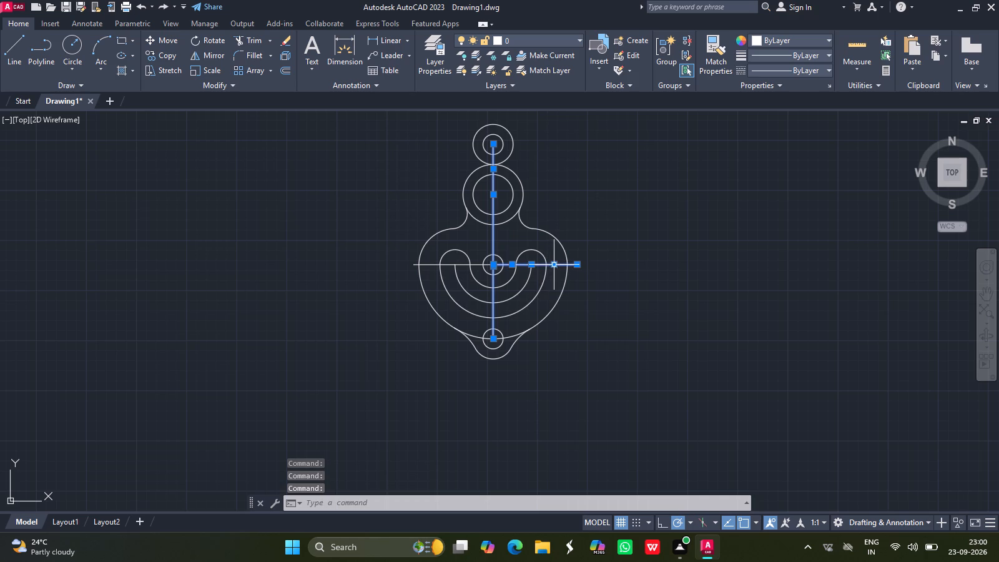
click(458, 264)
click(432, 264)
click(508, 337)
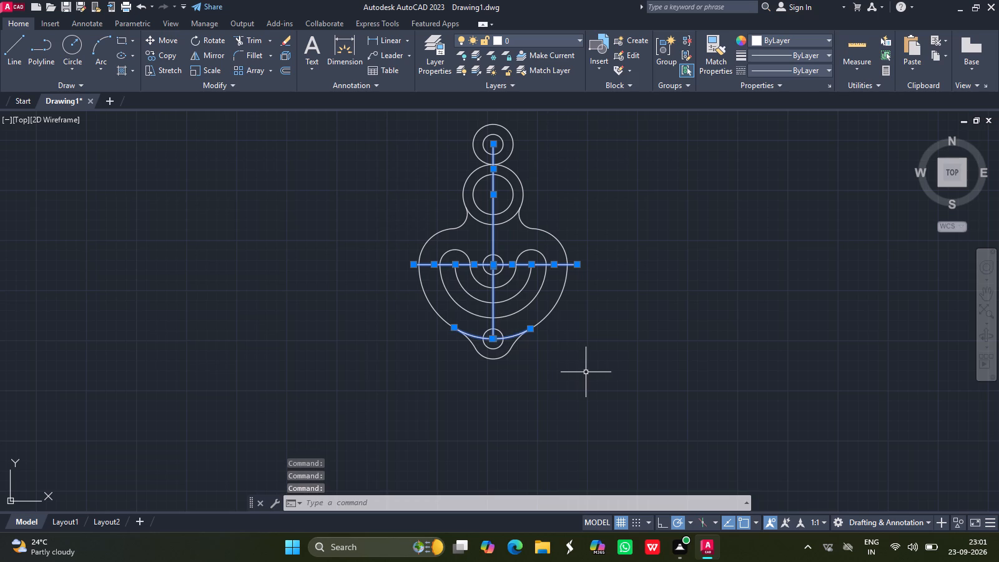
click(519, 291)
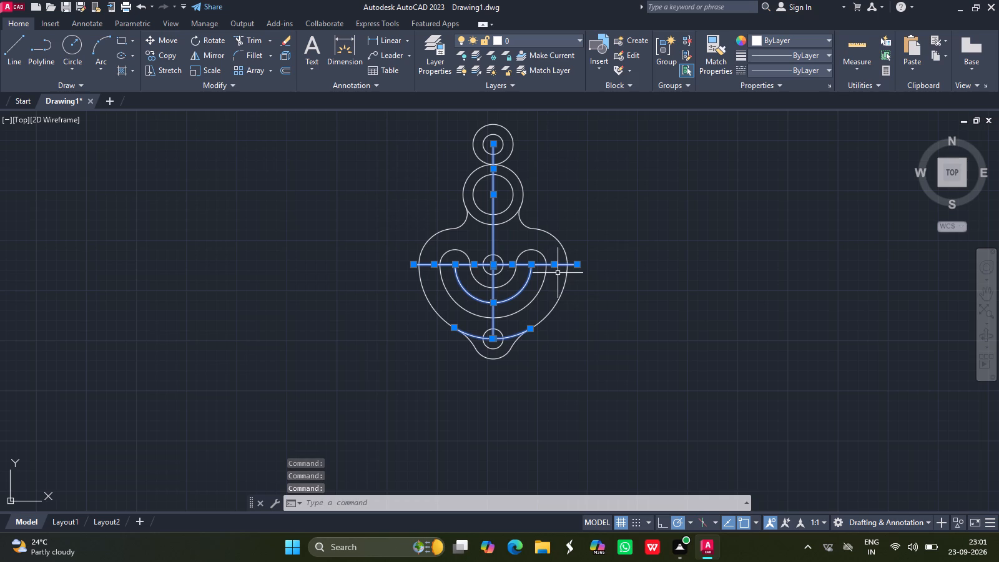
click(830, 71)
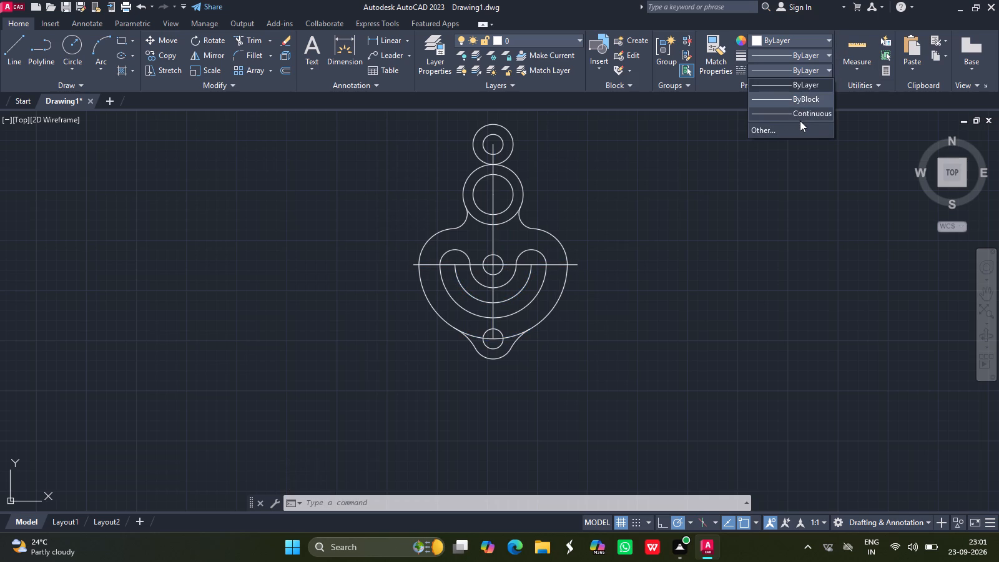
click(799, 124)
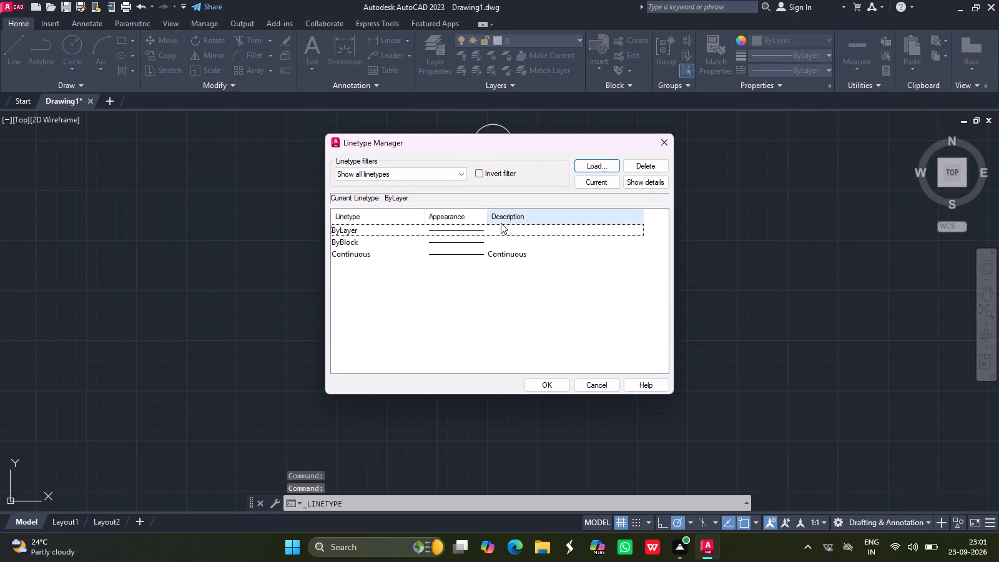
click(598, 167)
scroll(493, 299, down, 1)
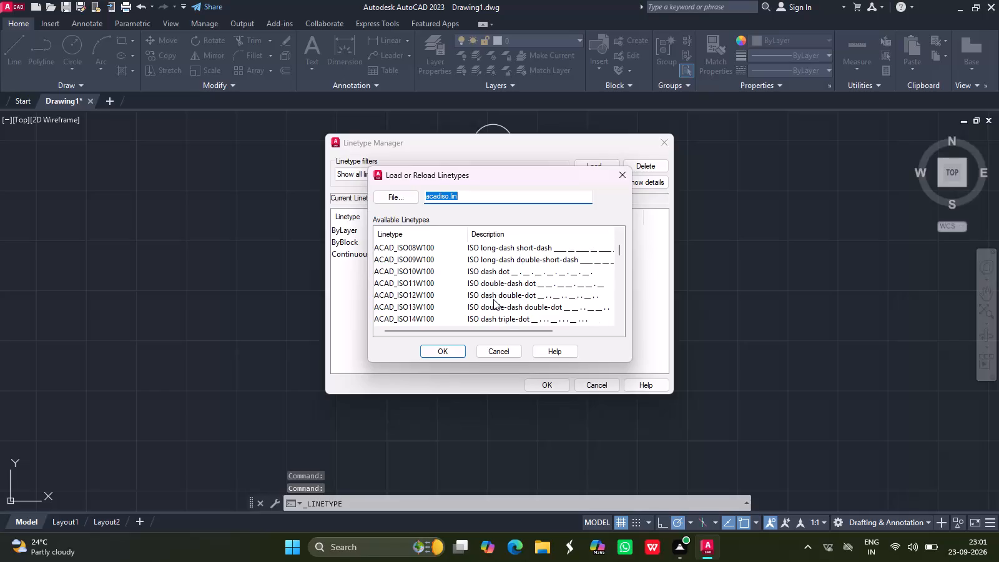
scroll(493, 299, down, 3)
click(398, 316)
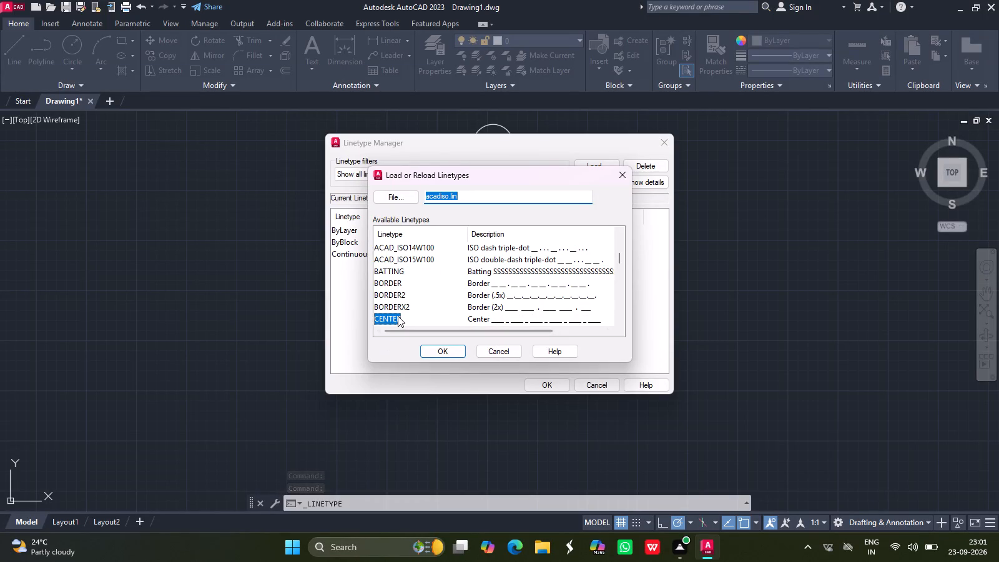
click(446, 348)
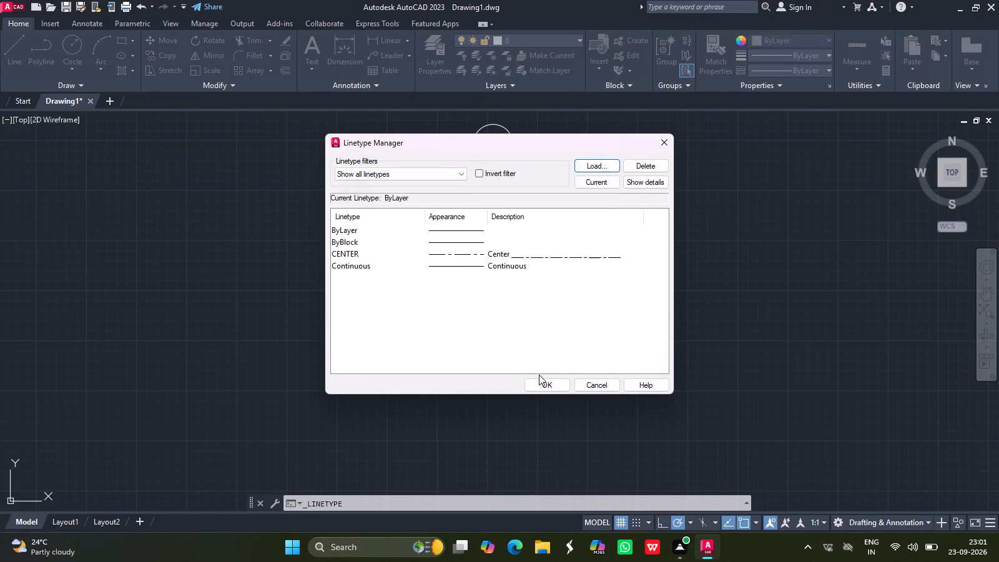
click(546, 379)
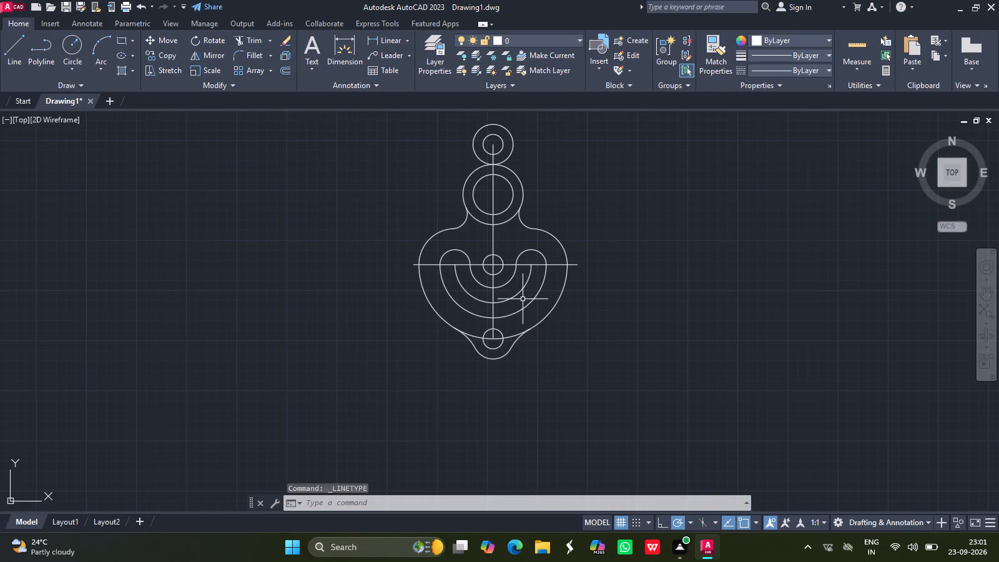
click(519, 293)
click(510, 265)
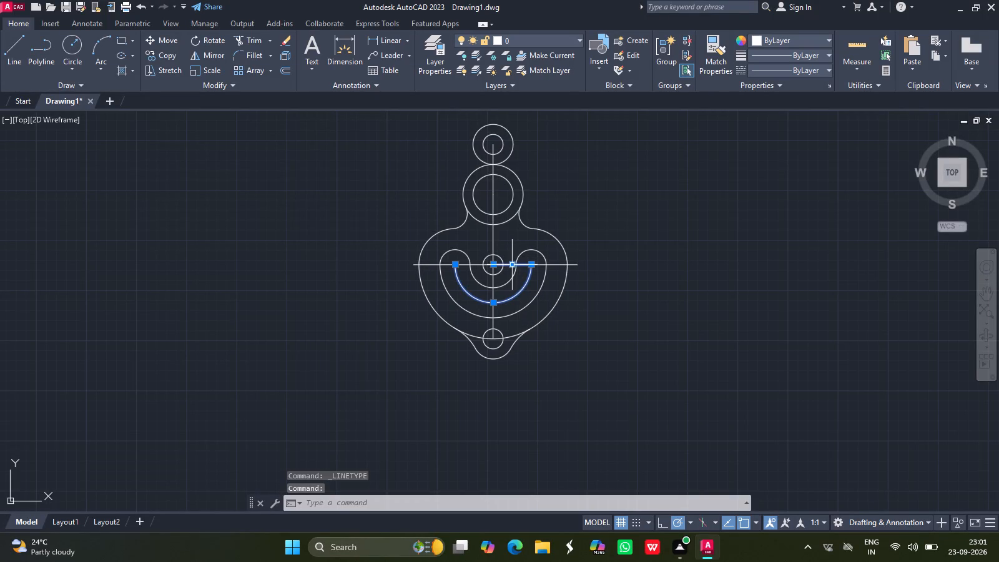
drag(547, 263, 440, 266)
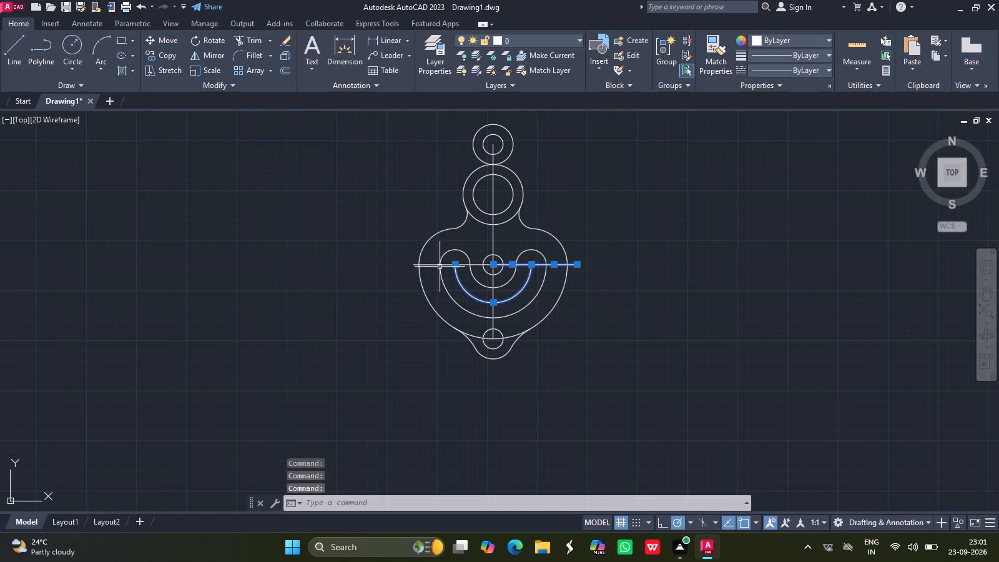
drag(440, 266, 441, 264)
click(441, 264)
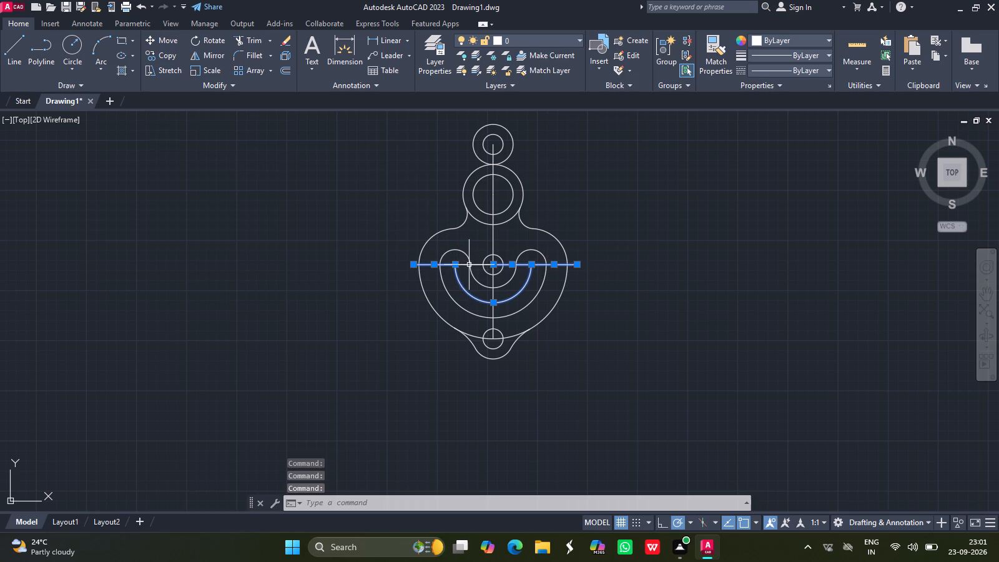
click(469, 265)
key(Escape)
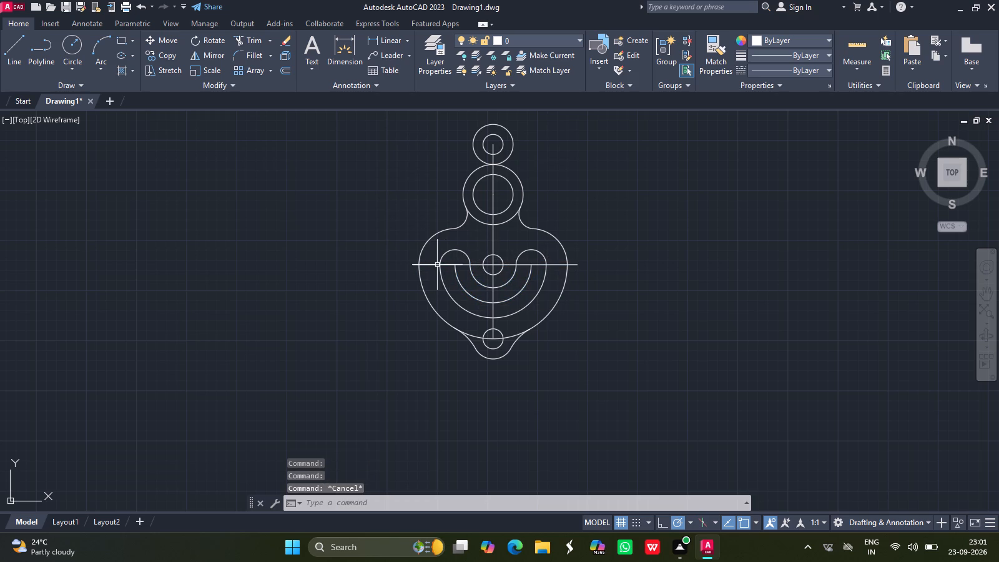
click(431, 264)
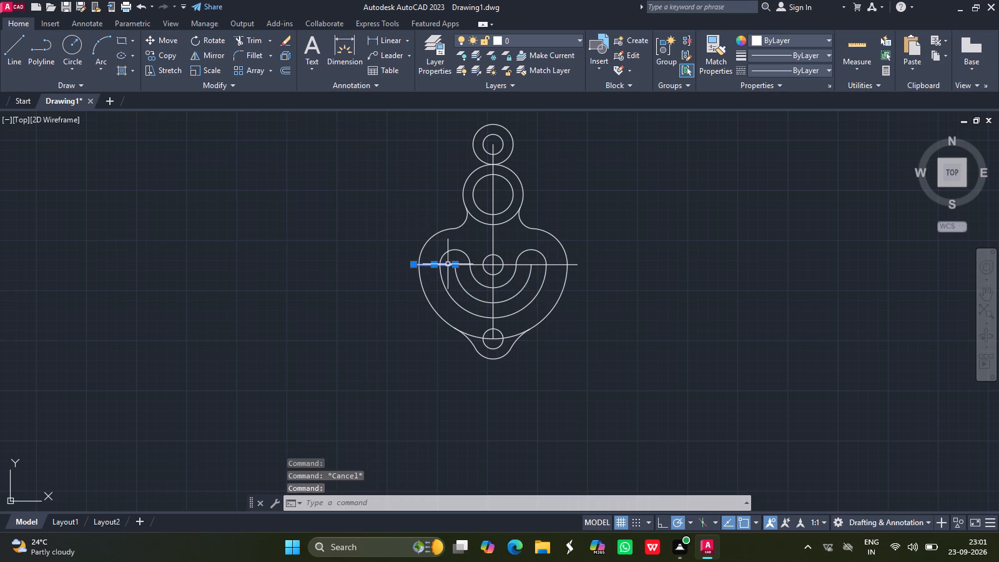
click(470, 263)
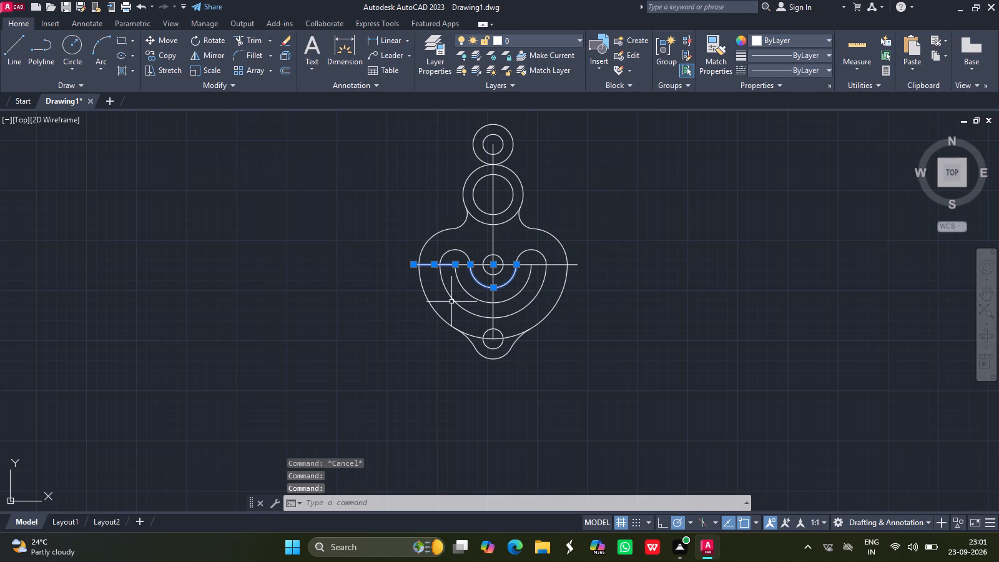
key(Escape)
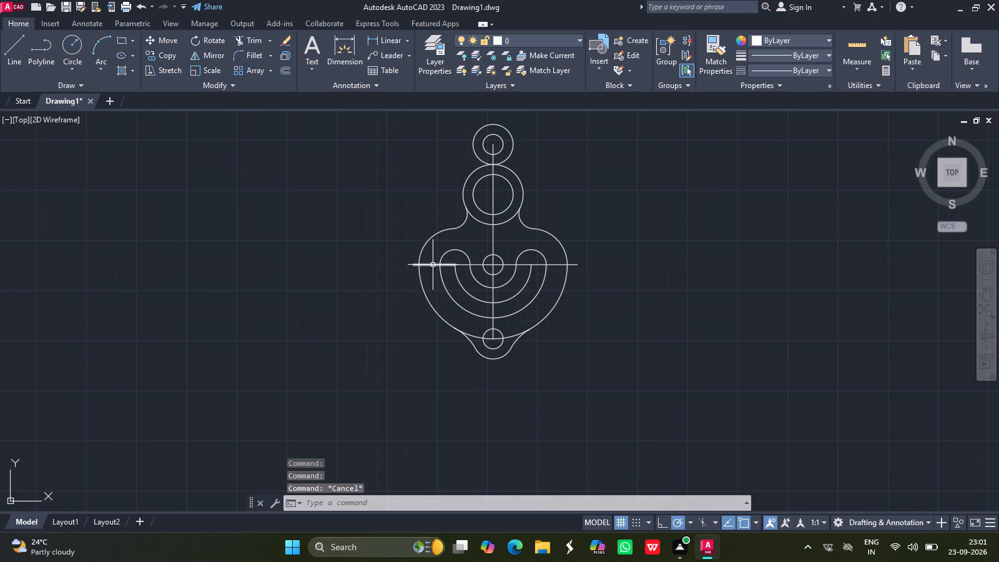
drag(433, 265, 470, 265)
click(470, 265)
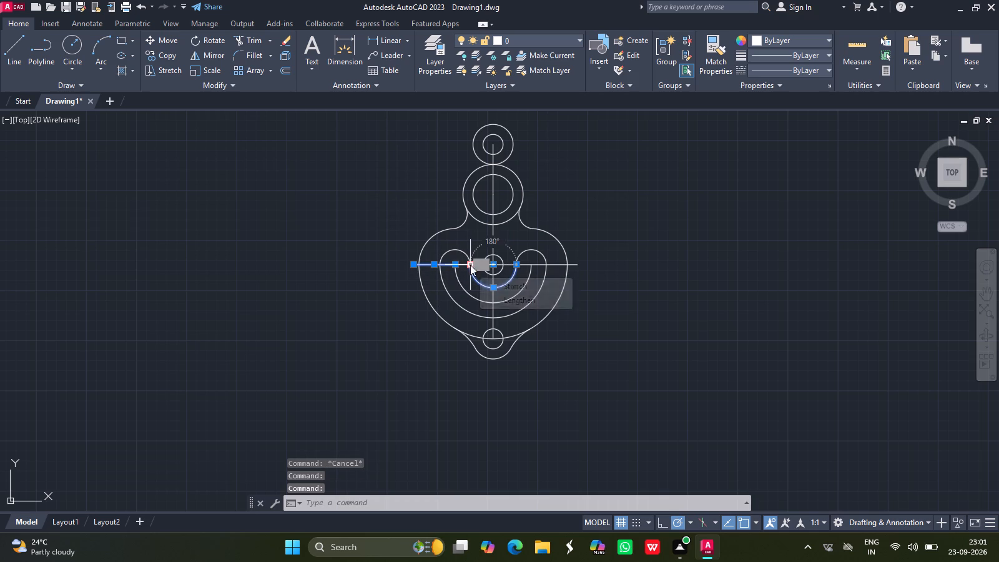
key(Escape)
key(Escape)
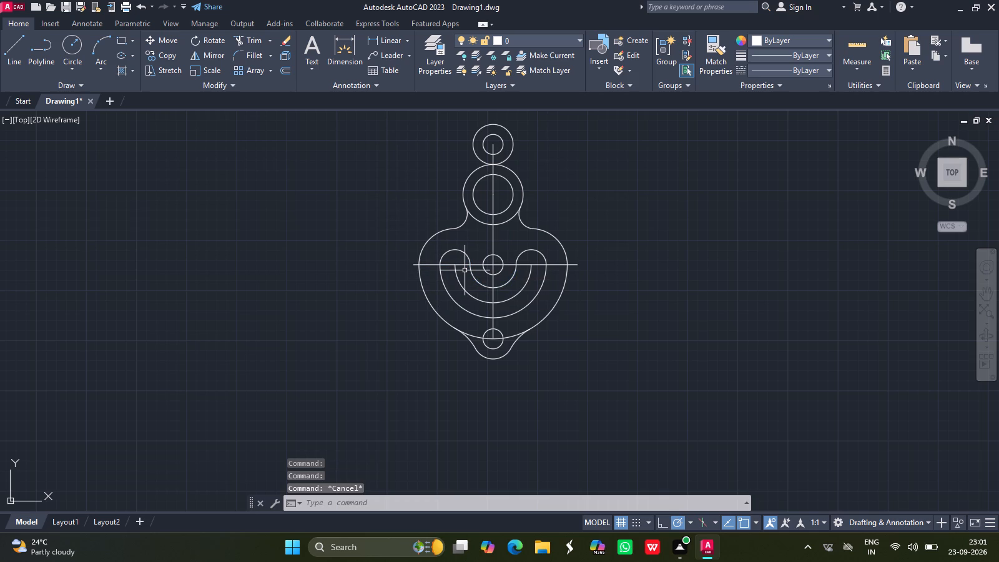
Apply the CENTER linetype to all horizontal and vertical centre line segments, the arc through the bottom circle and the slot's centre arc.
click(476, 264)
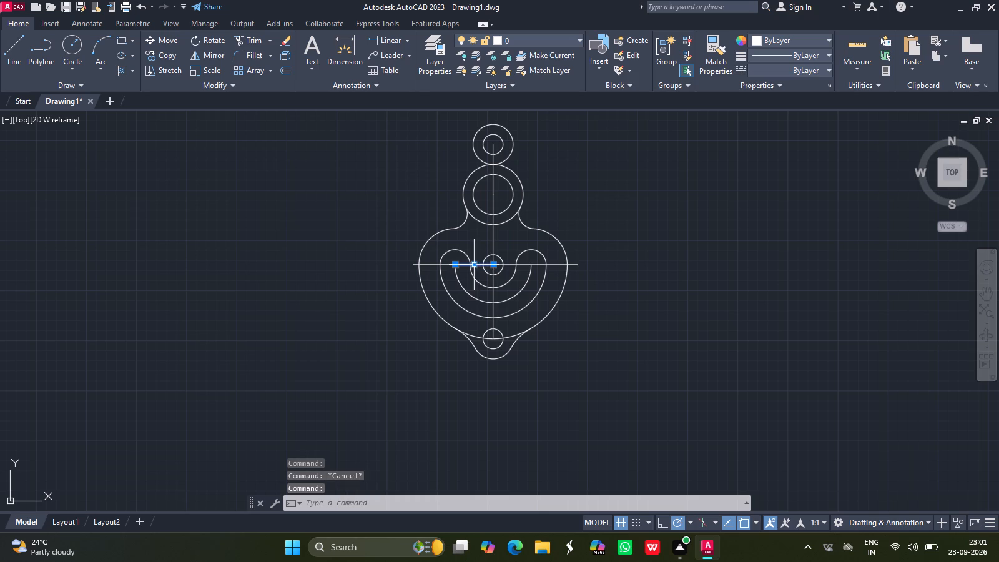
drag(511, 265, 556, 262)
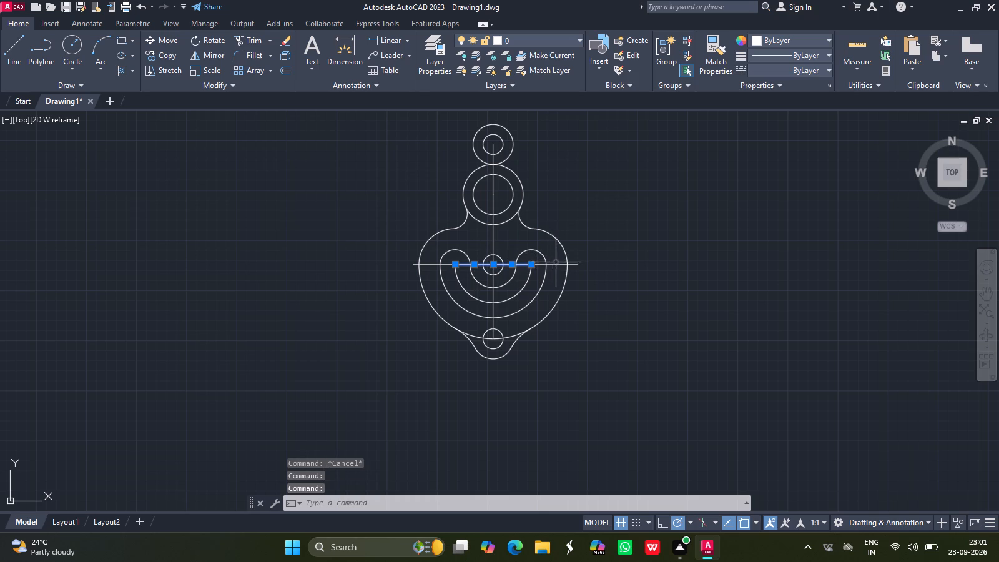
drag(556, 262, 556, 265)
drag(556, 265, 428, 266)
click(428, 266)
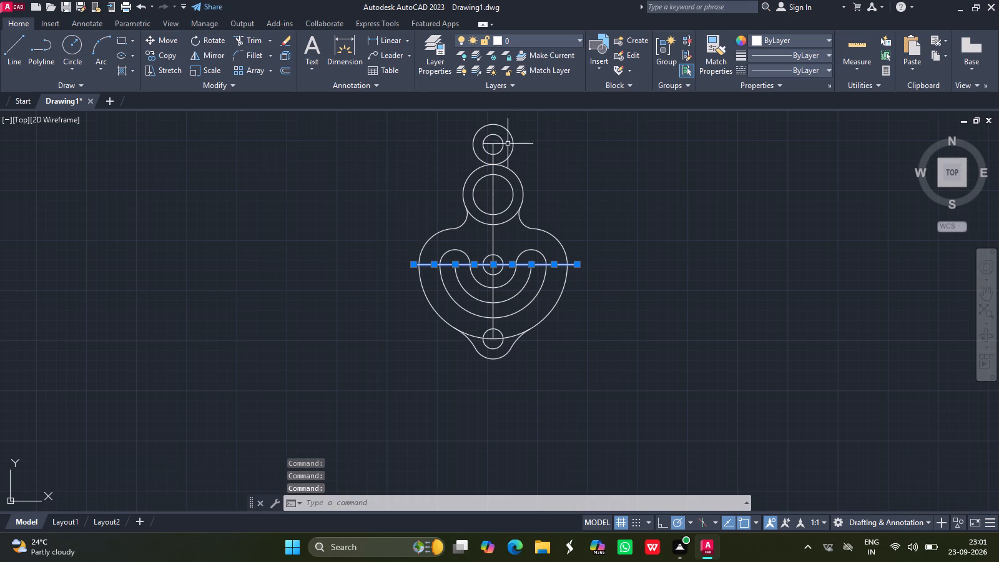
drag(493, 161, 494, 220)
click(494, 220)
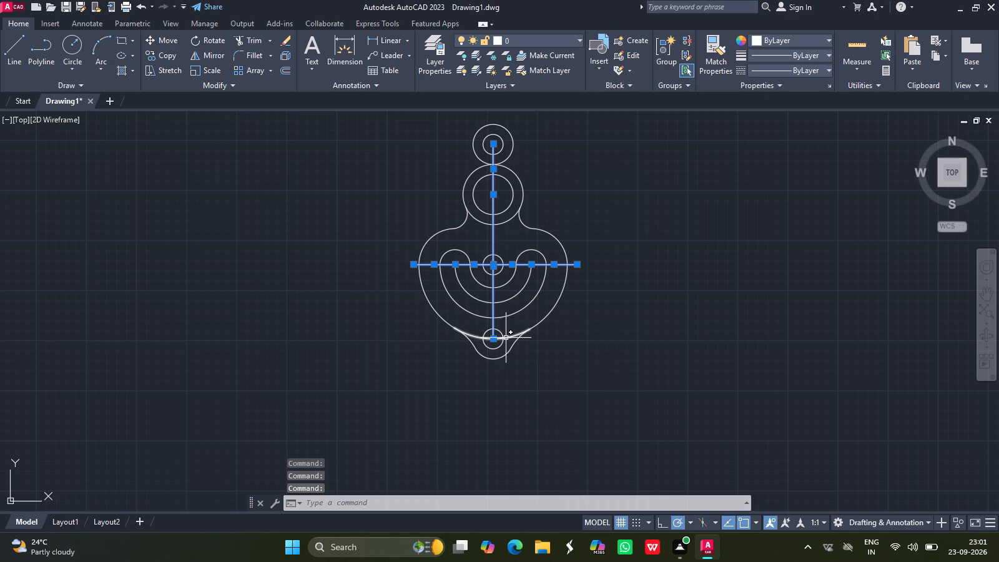
click(506, 337)
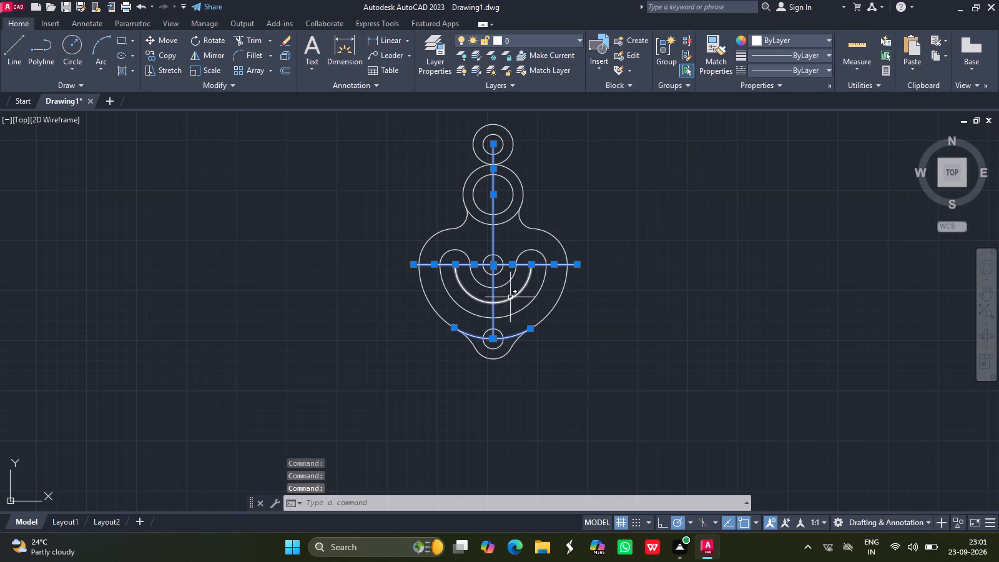
click(510, 297)
click(824, 67)
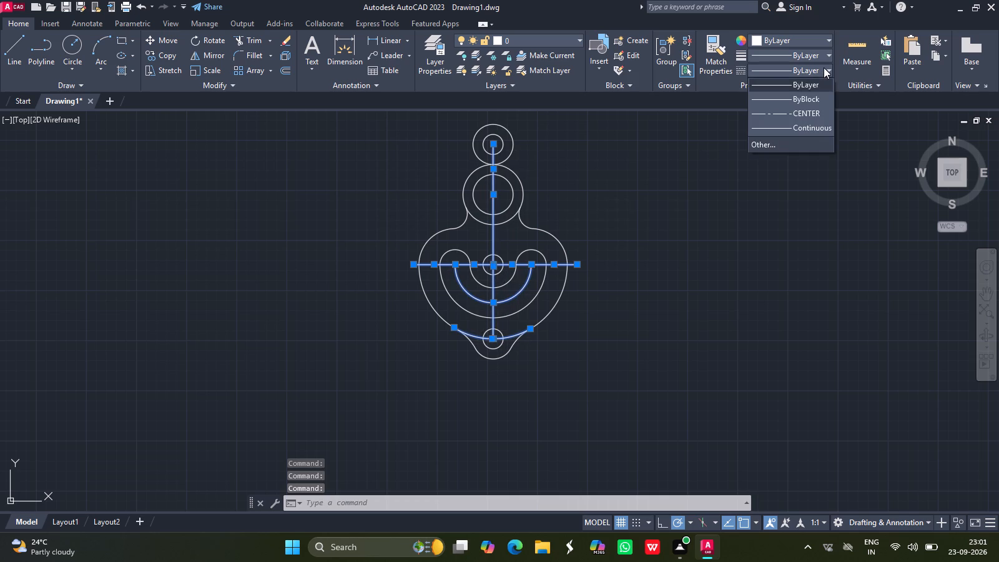
click(793, 116)
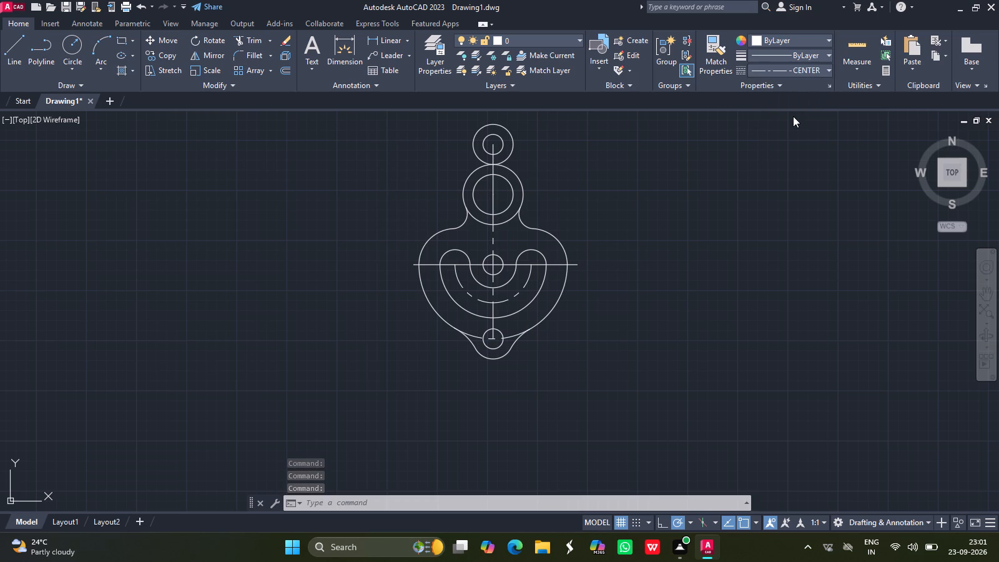
Set the linetype scale of the selected centre lines and arcs to 0.25 and clear the selection.
right_click(793, 116)
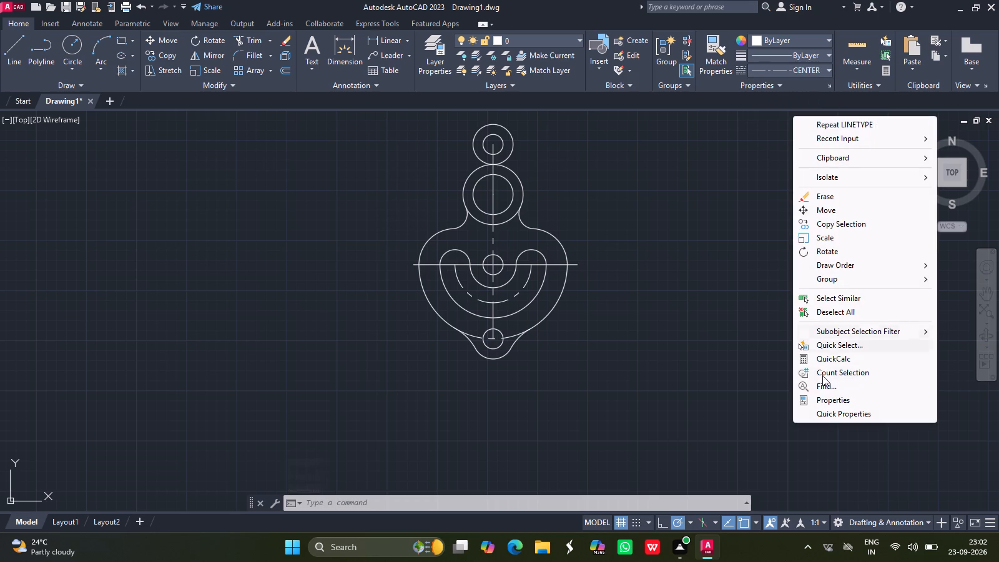
click(827, 395)
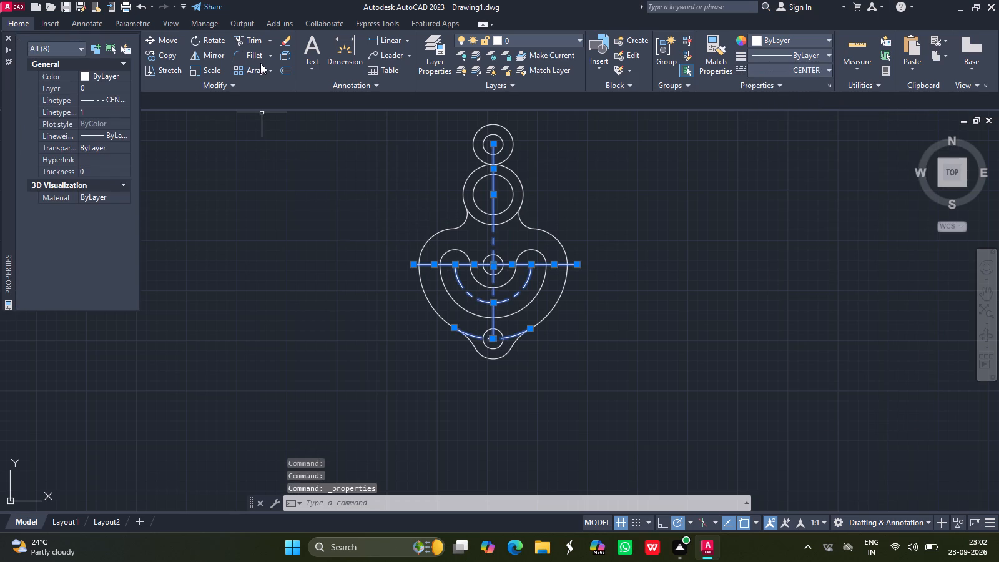
click(91, 112)
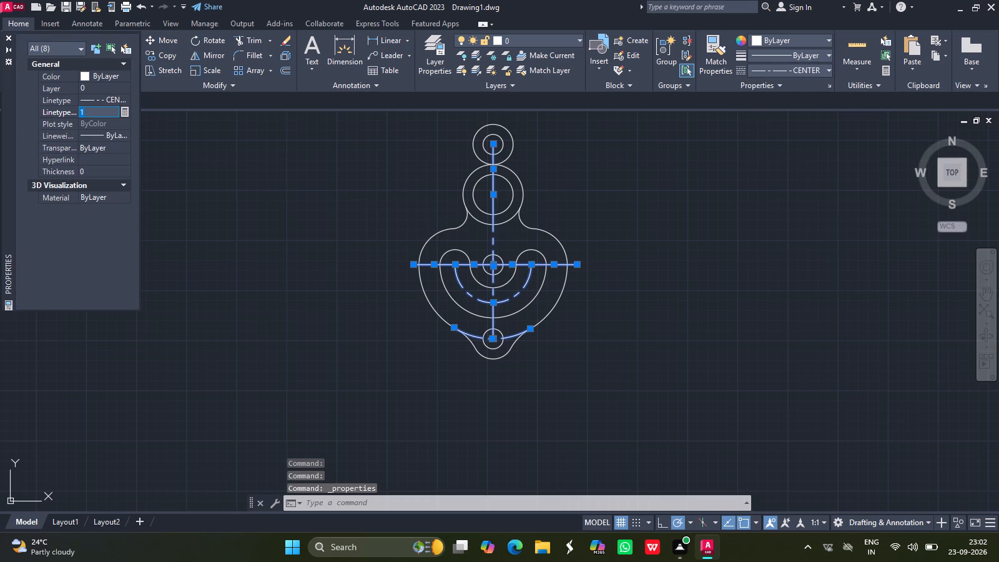
key(BackSpace)
text(0.25)
key(Return)
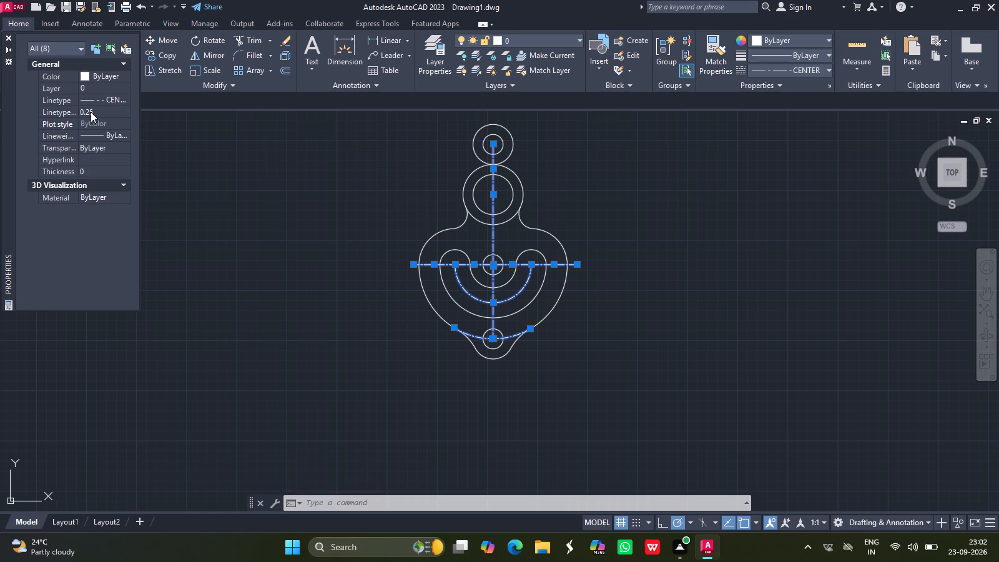
click(14, 38)
key(Escape)
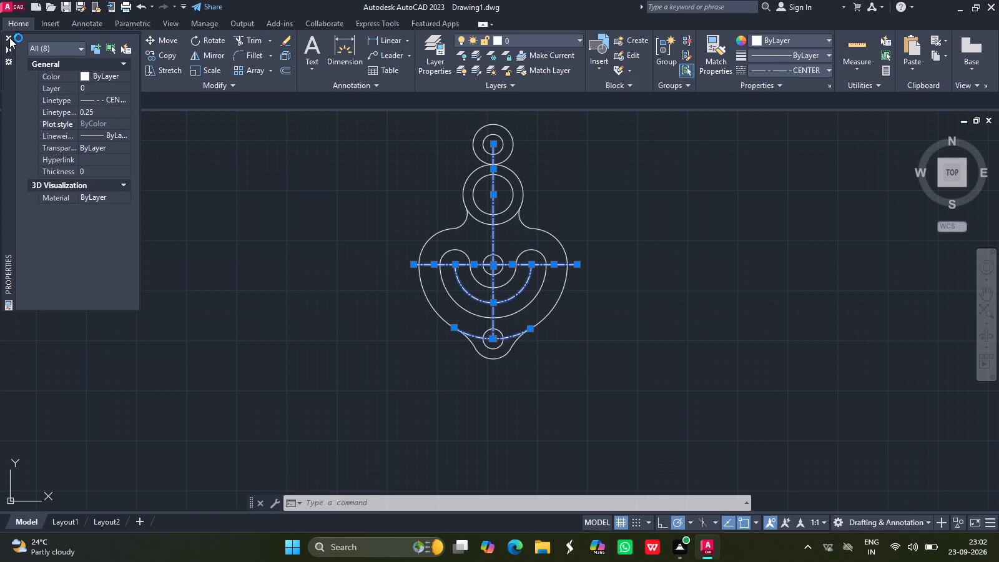
click(9, 36)
key(Escape)
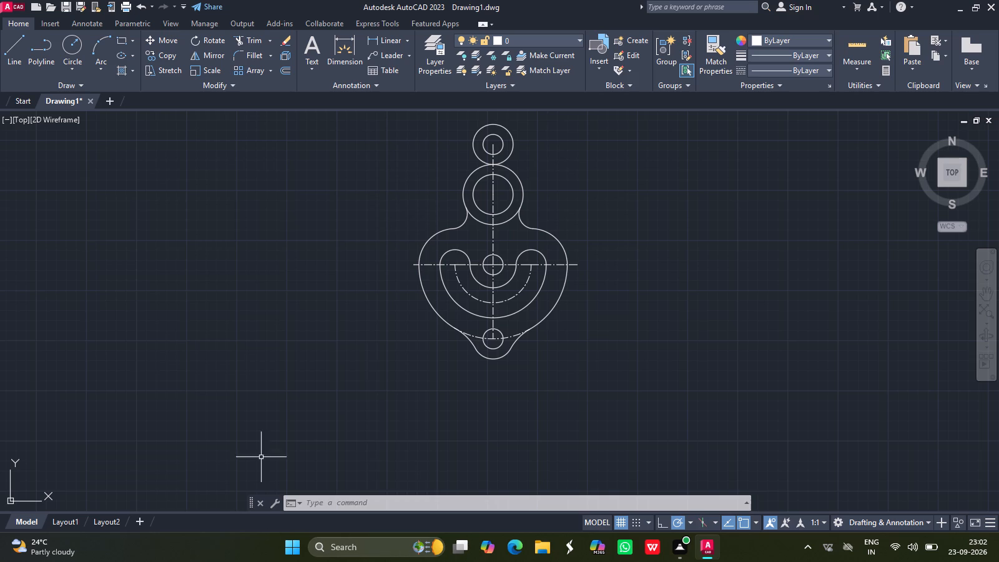
Add vertical linear dimensions beside the part's left edge between the successive centres of the top, second, central and bottom circles.
click(389, 37)
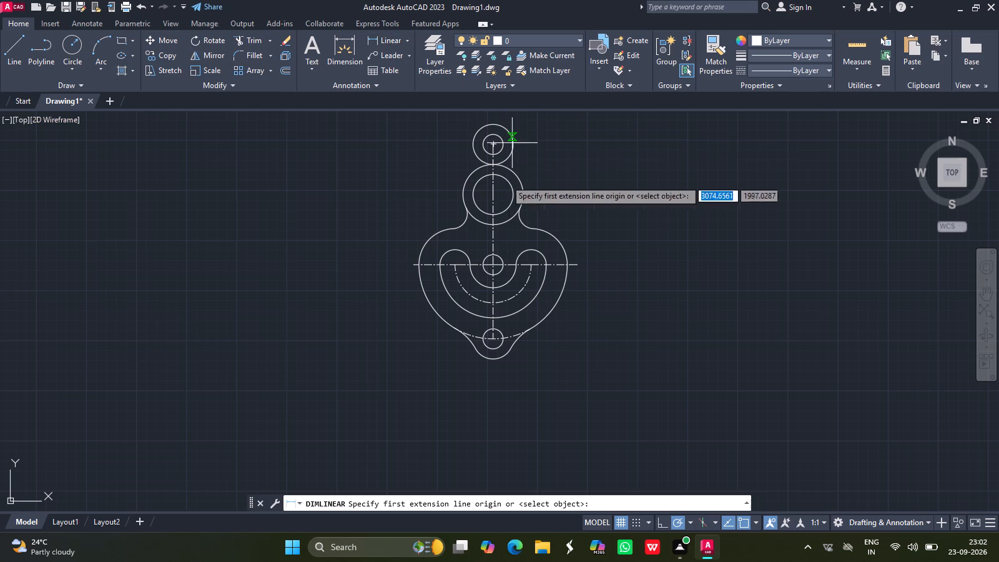
click(495, 144)
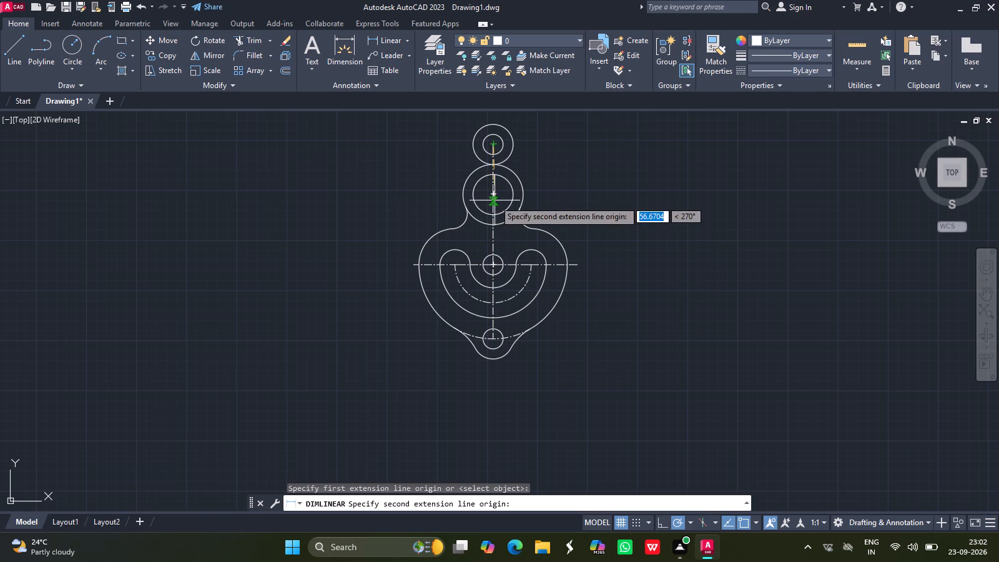
drag(495, 196, 385, 195)
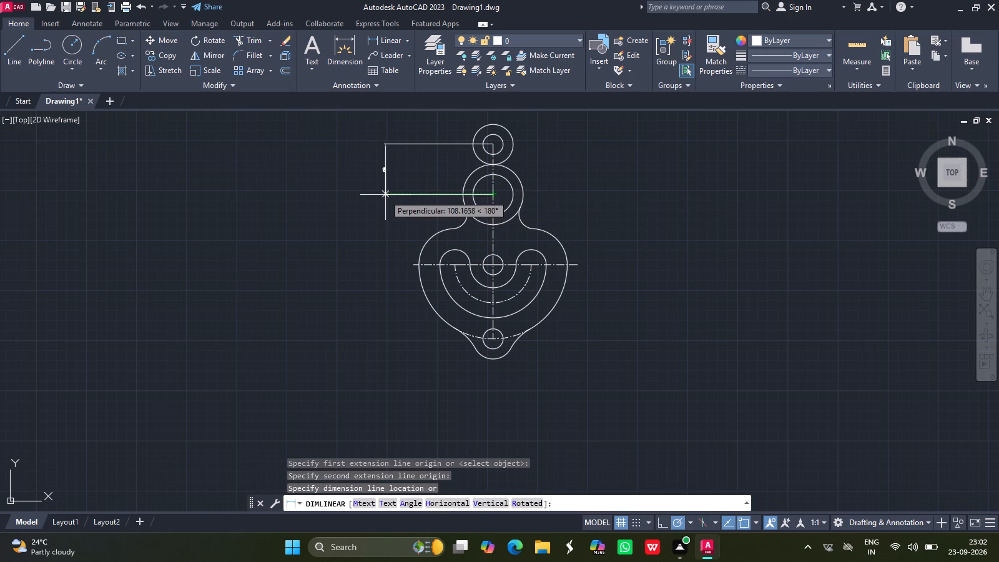
click(385, 195)
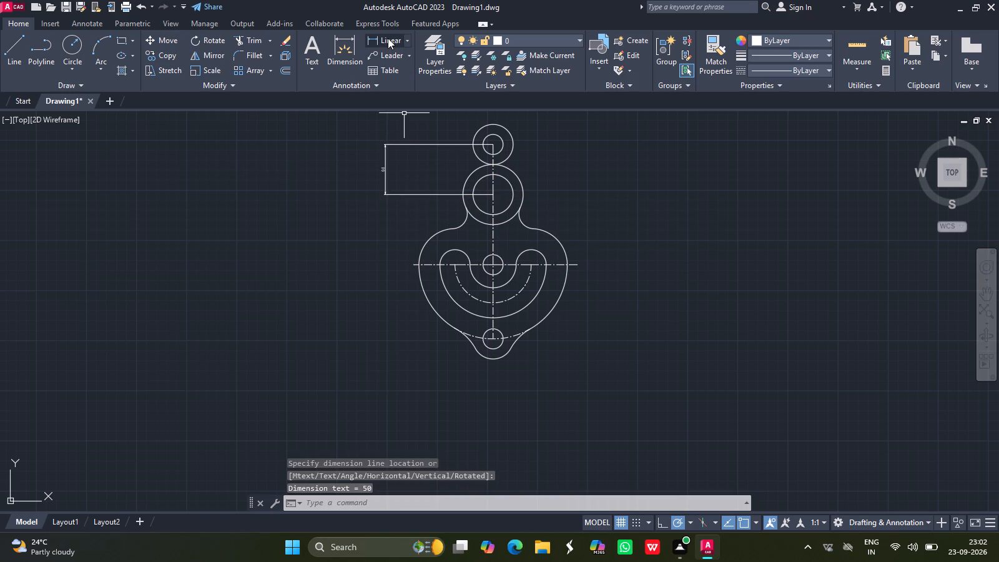
click(388, 38)
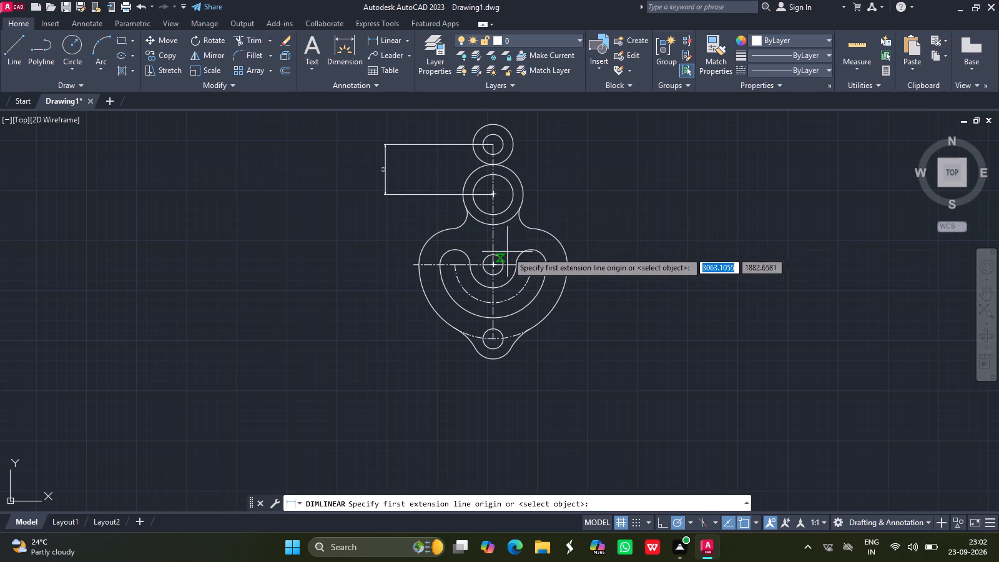
click(495, 197)
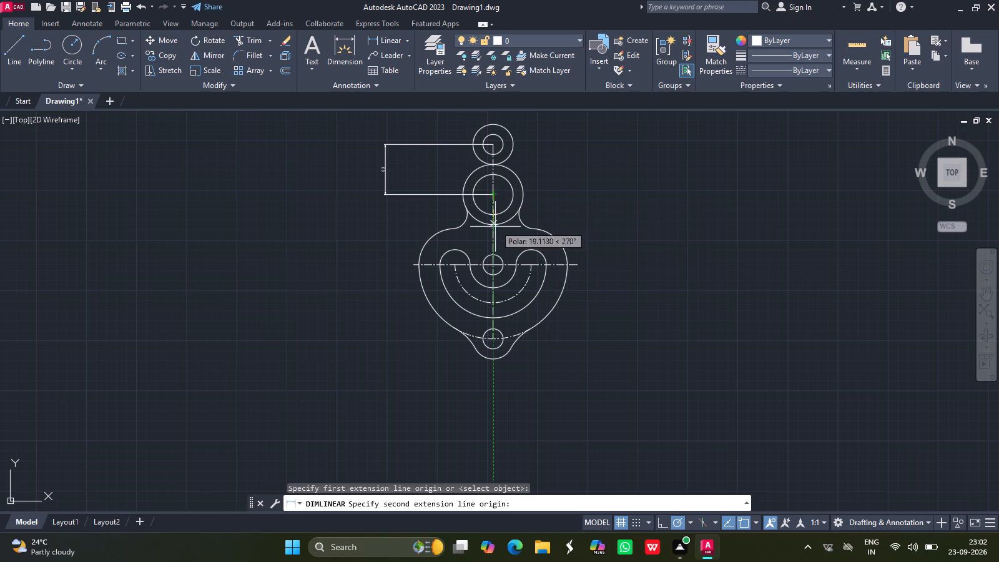
click(495, 263)
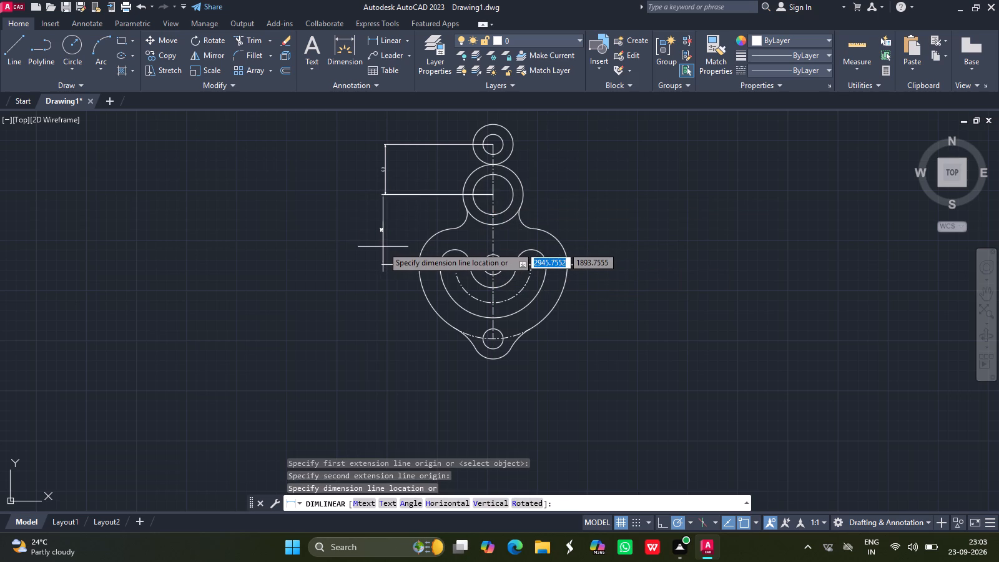
click(385, 247)
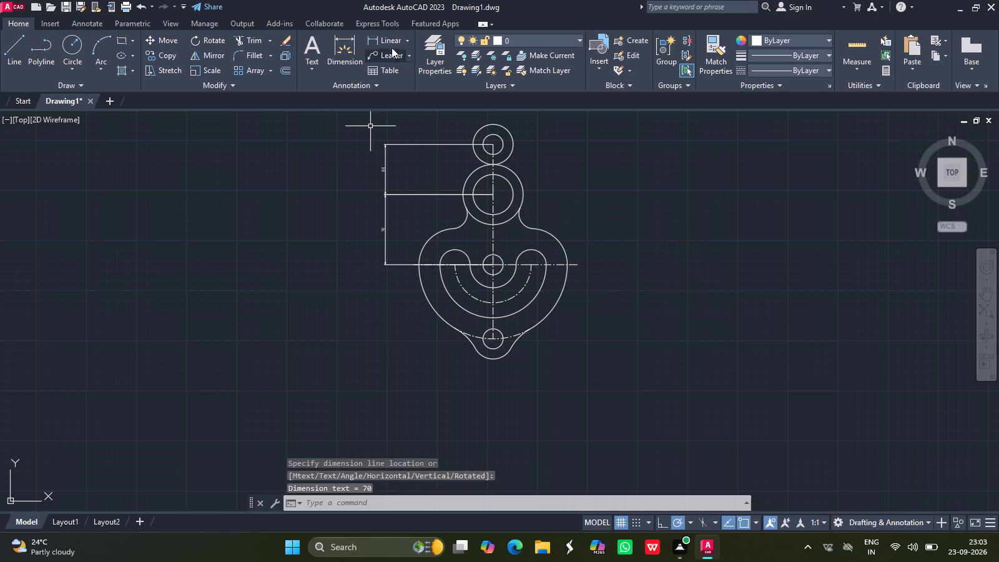
click(389, 42)
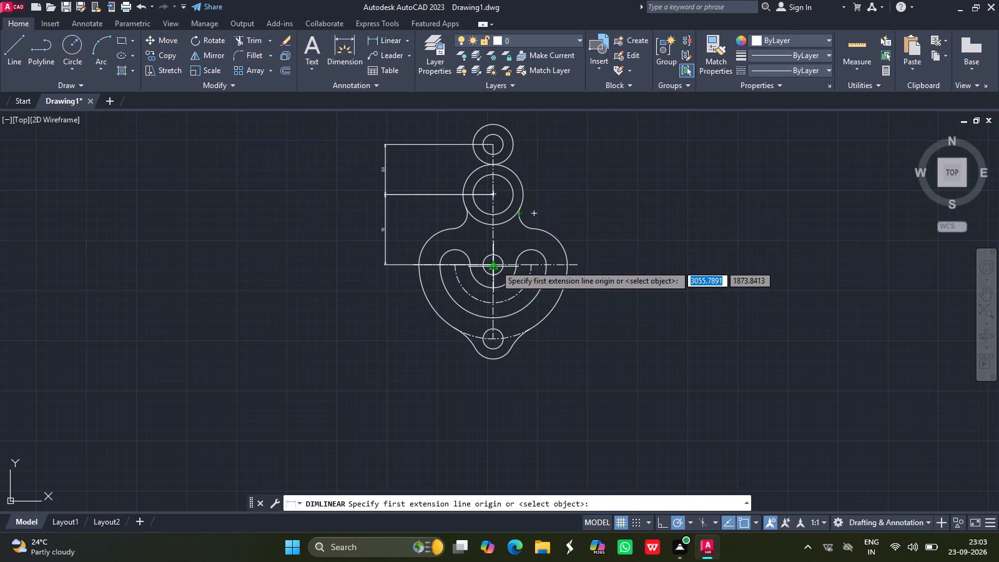
drag(495, 261, 499, 304)
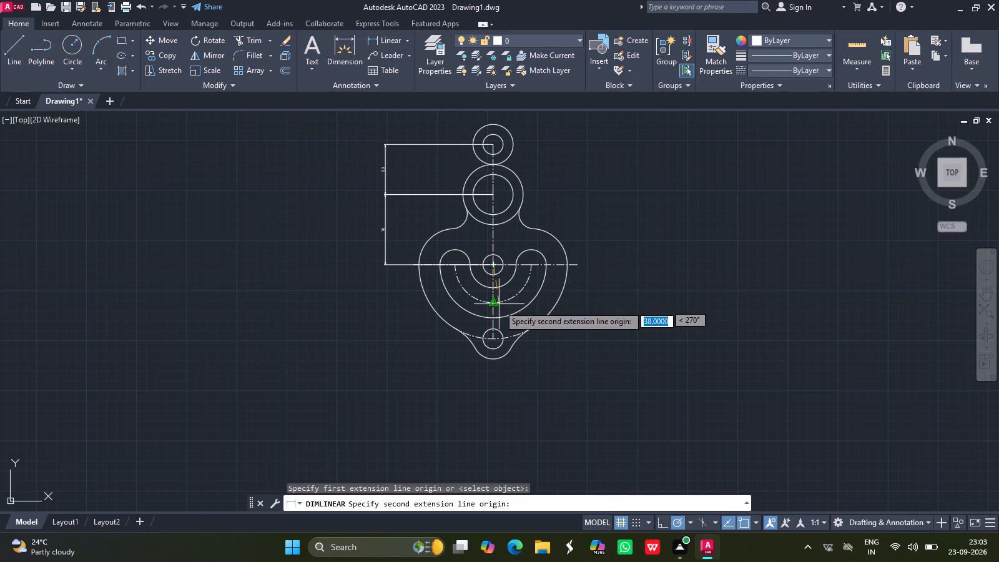
drag(496, 337, 418, 333)
click(390, 331)
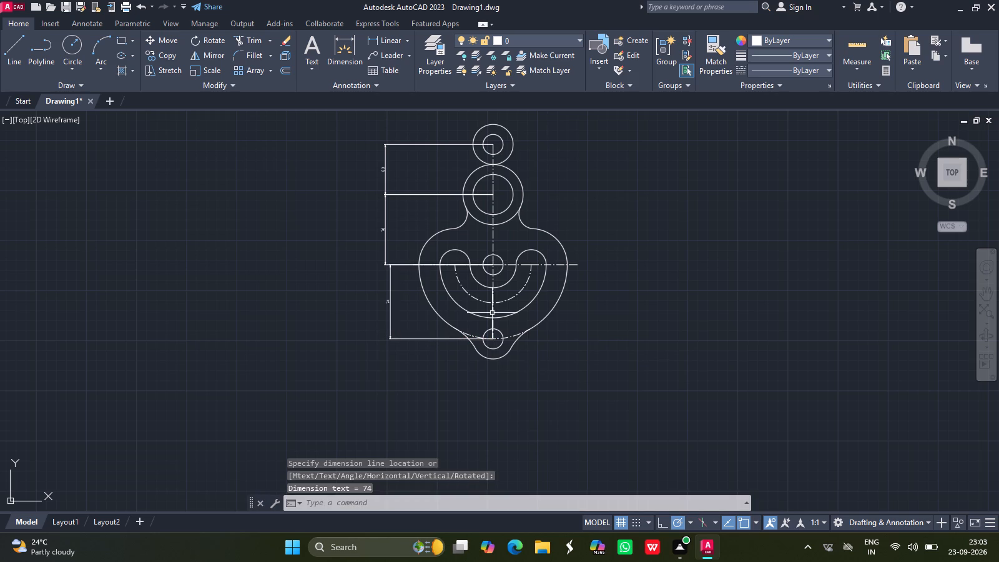
Add a horizontal linear dimension above the slot from its left end centre to the central circle's centre.
click(387, 42)
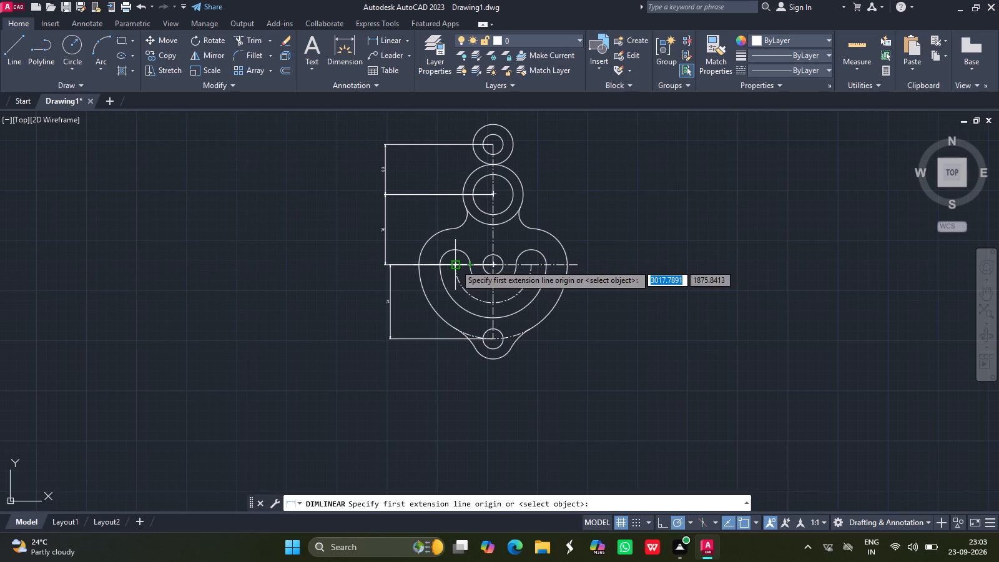
drag(455, 263, 493, 264)
drag(493, 264, 487, 244)
click(487, 244)
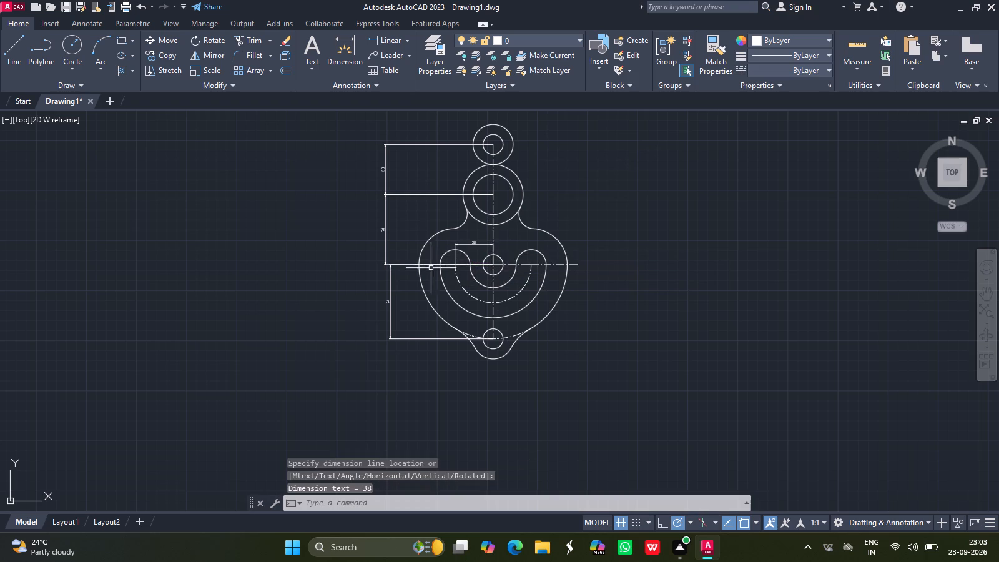
Add a radius dimension to the outer circle at the top of the part, placed to its upper right.
click(410, 37)
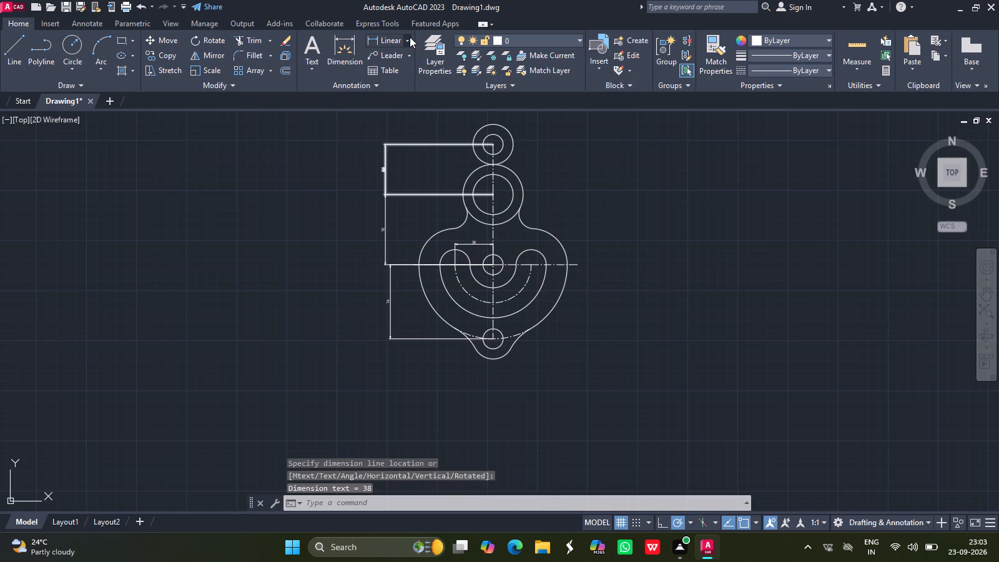
click(395, 163)
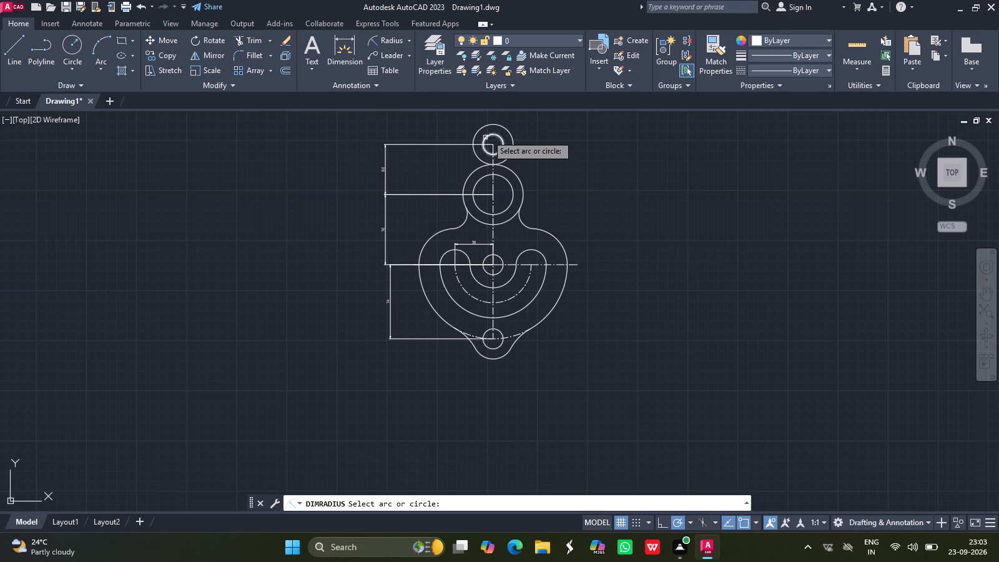
drag(501, 126, 533, 131)
drag(533, 131, 415, 99)
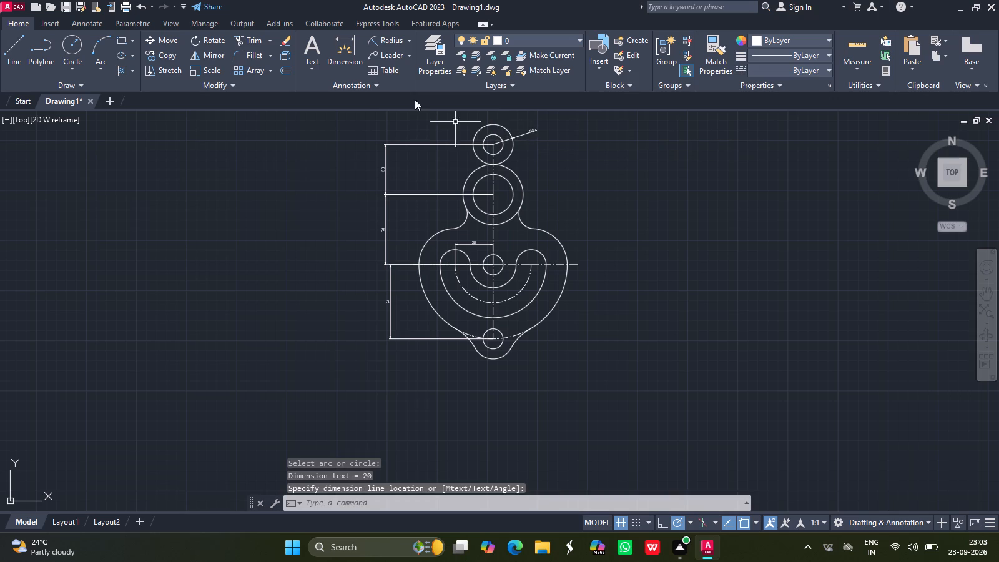
Add a radius dimension to the inner circle at the top of the part, placed to its lower right.
drag(415, 99, 391, 41)
click(391, 41)
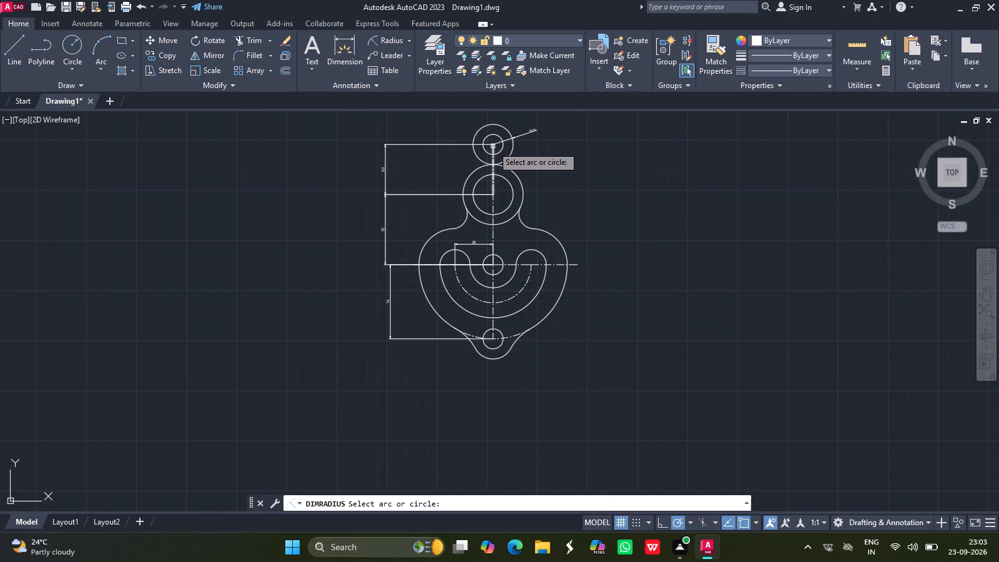
drag(503, 149, 527, 151)
drag(527, 151, 380, 50)
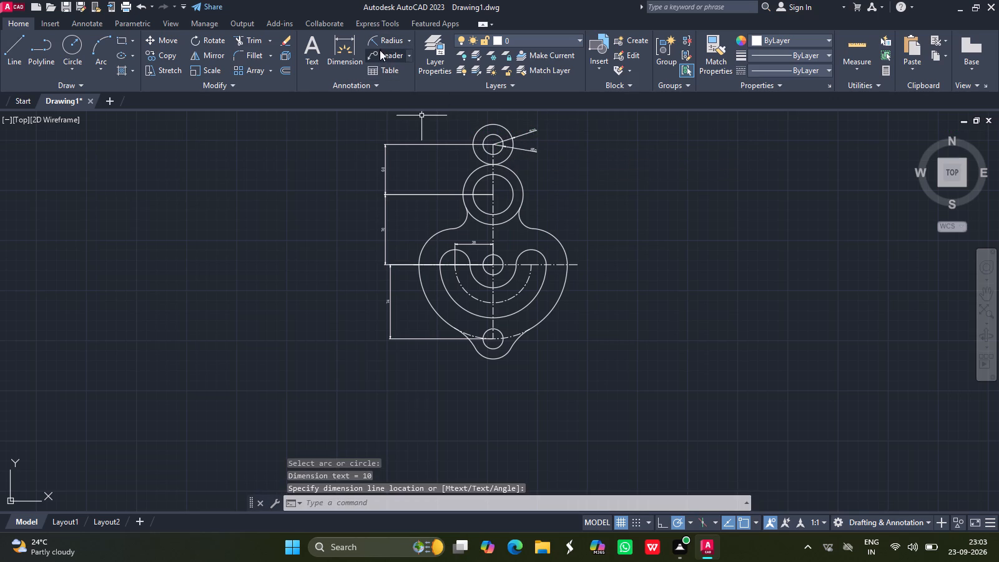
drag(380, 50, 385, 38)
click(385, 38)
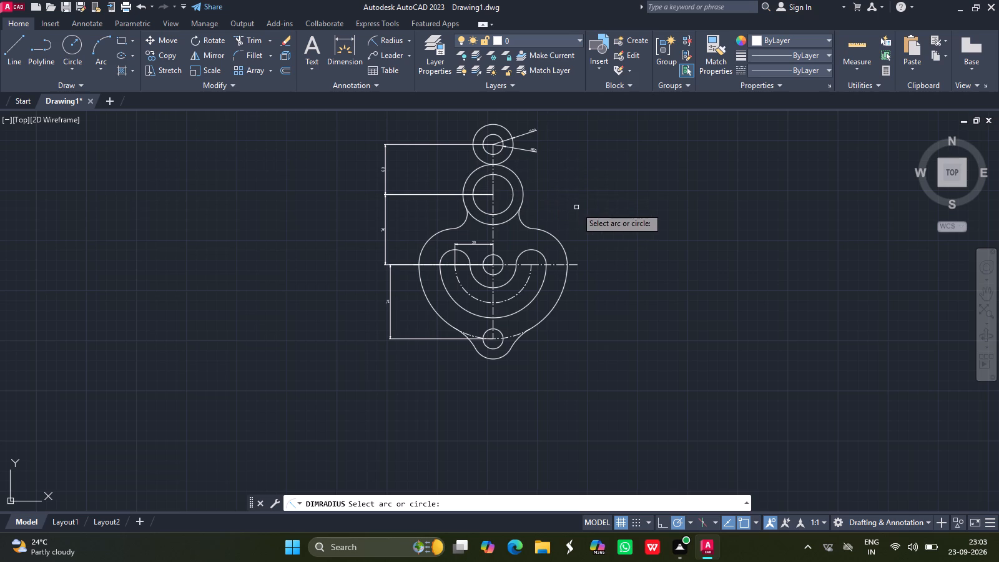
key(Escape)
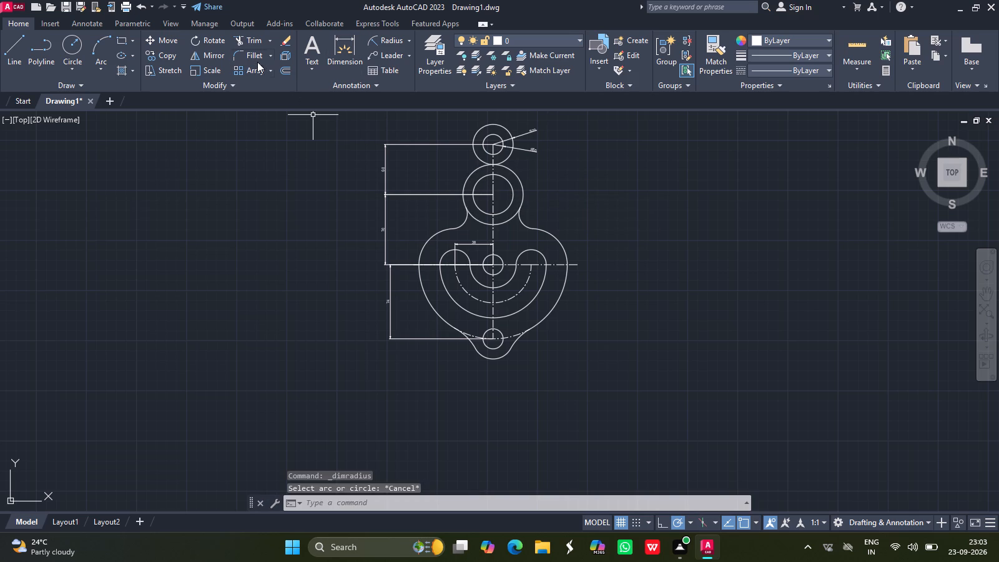
Fillet the top outer circle to the outer circle below it on both sides with radius 16, using the Multiple option.
click(253, 60)
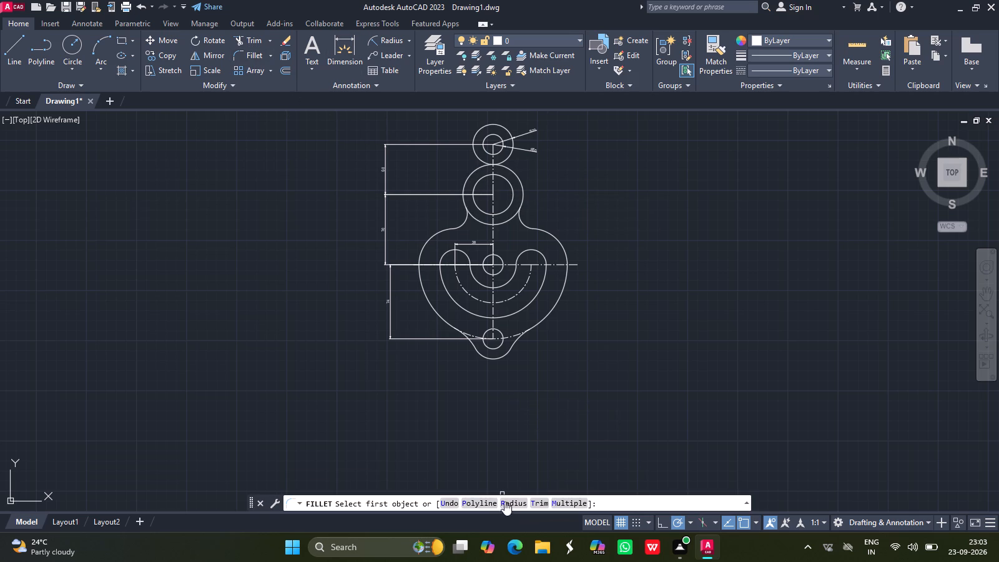
drag(571, 501, 565, 505)
drag(565, 505, 513, 504)
click(513, 504)
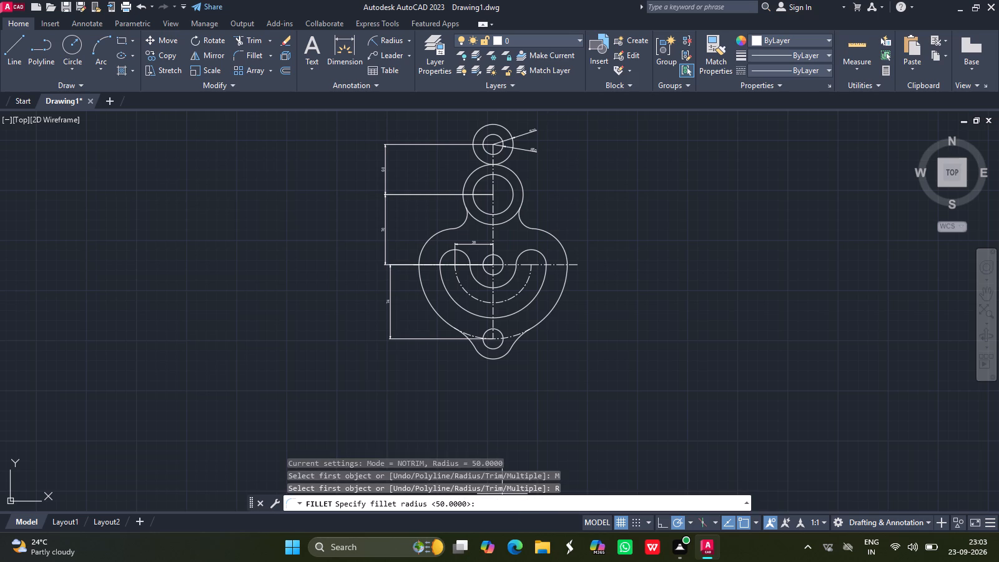
text(16)
key(Return)
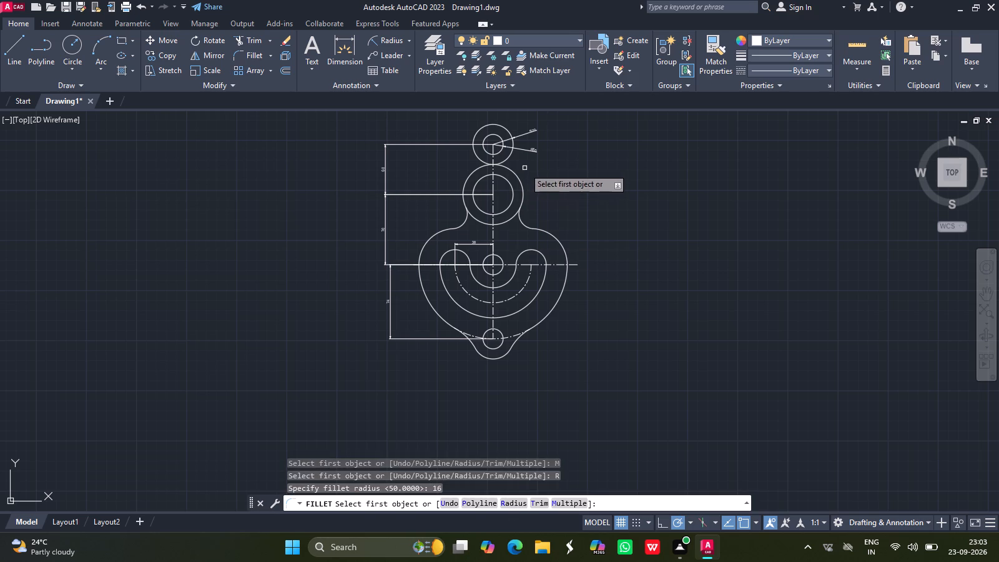
drag(508, 155, 508, 161)
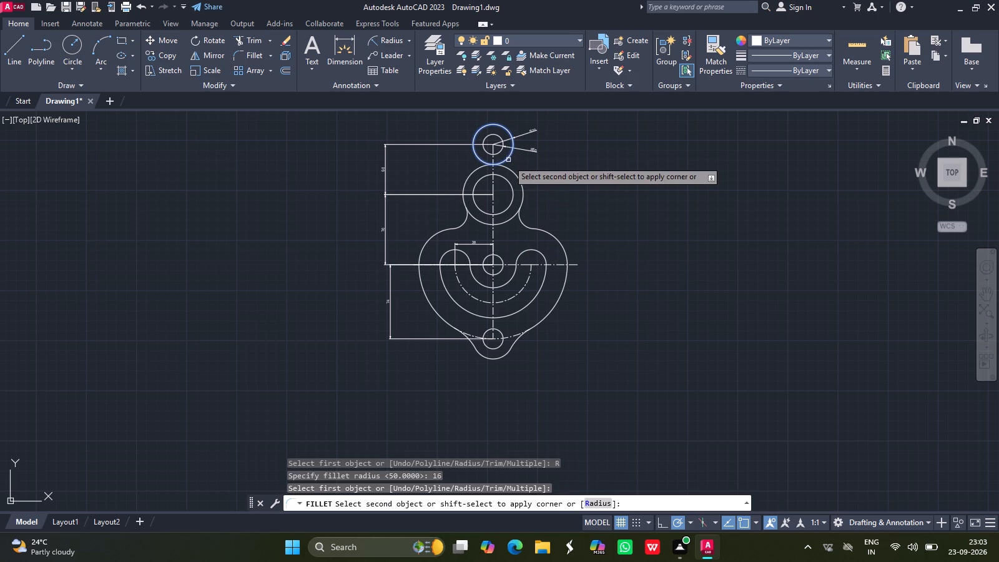
drag(508, 161, 512, 169)
drag(512, 169, 476, 153)
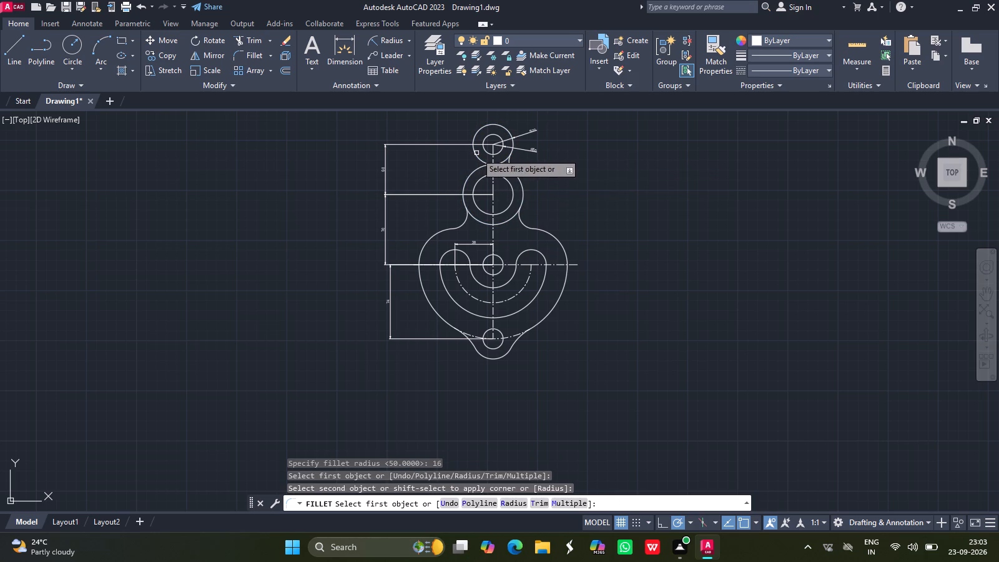
click(476, 153)
click(473, 174)
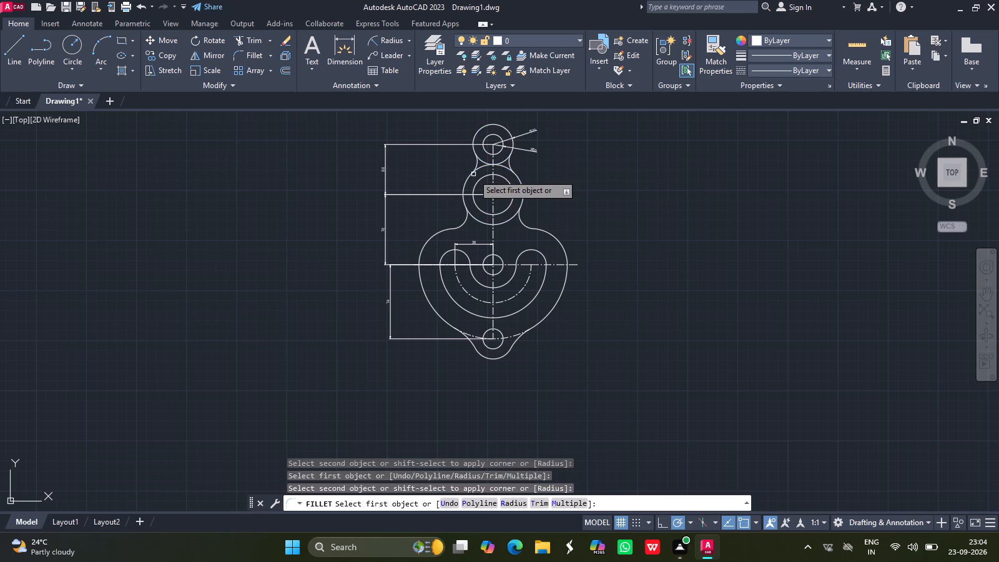
key(Return)
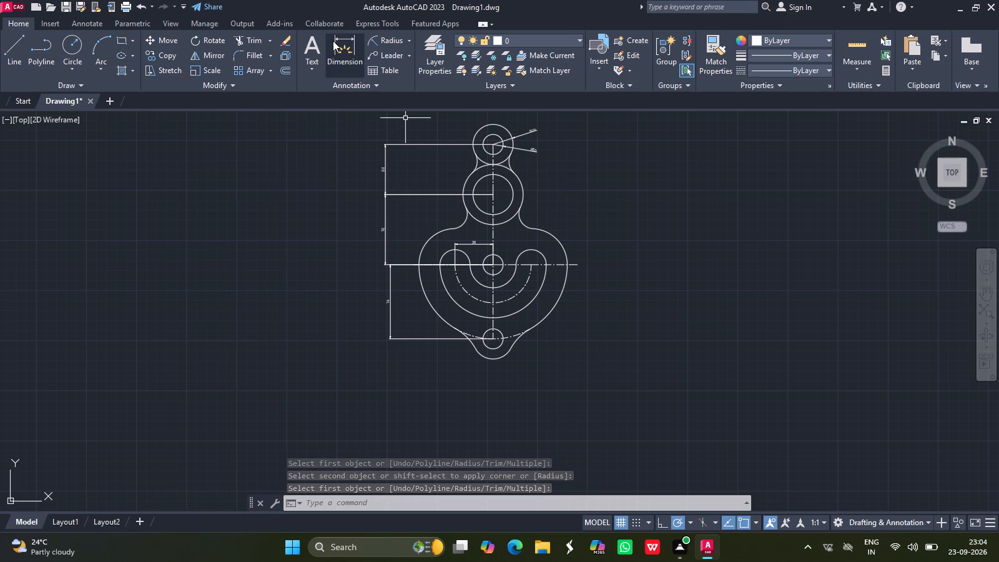
Trim away the lower portion of the top outer circle between the two new fillets.
click(252, 42)
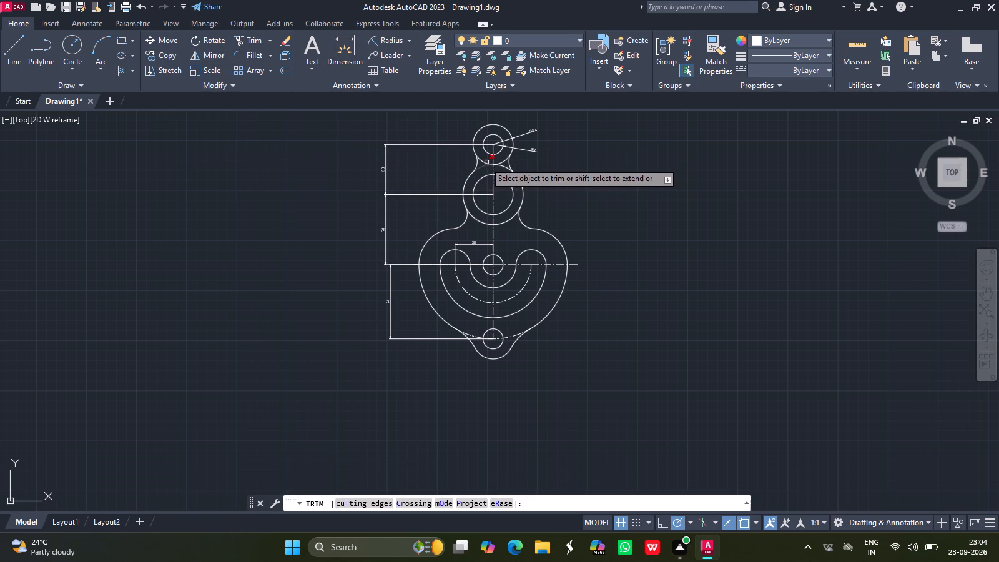
click(482, 162)
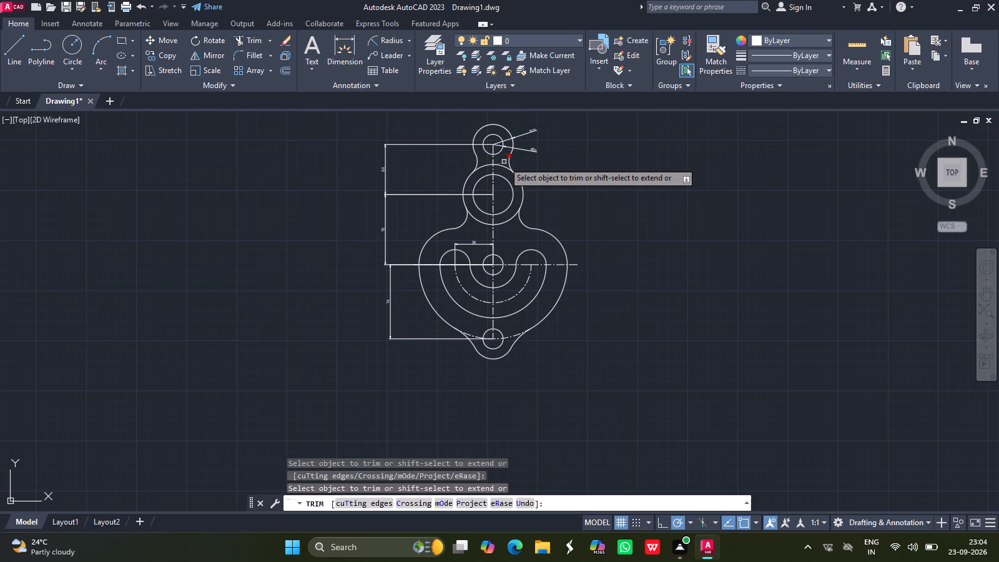
click(504, 162)
key(Return)
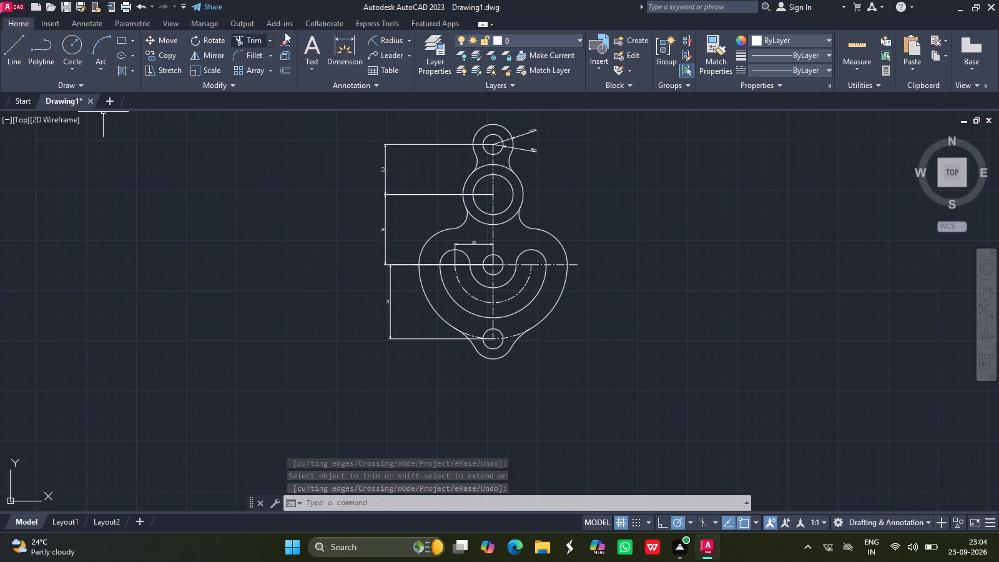
Add radius dimensions to the left fillet between the two upper circles and to the small central circle.
click(387, 39)
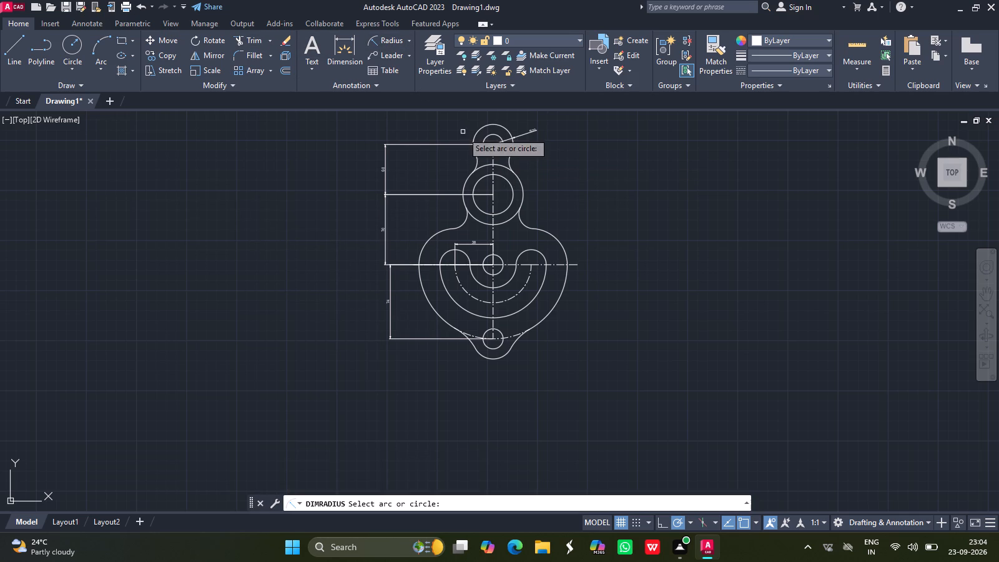
drag(476, 160, 467, 162)
click(467, 162)
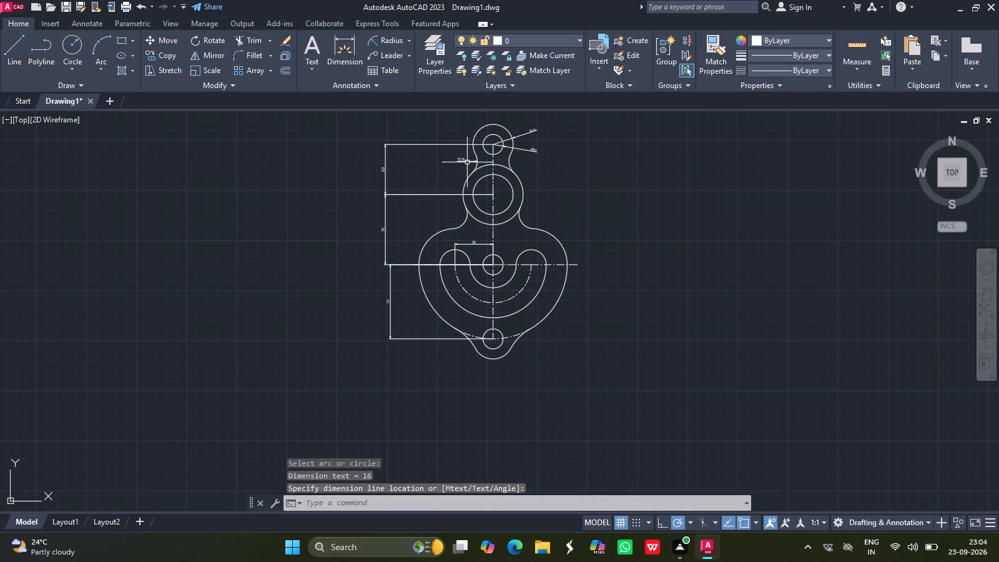
click(393, 39)
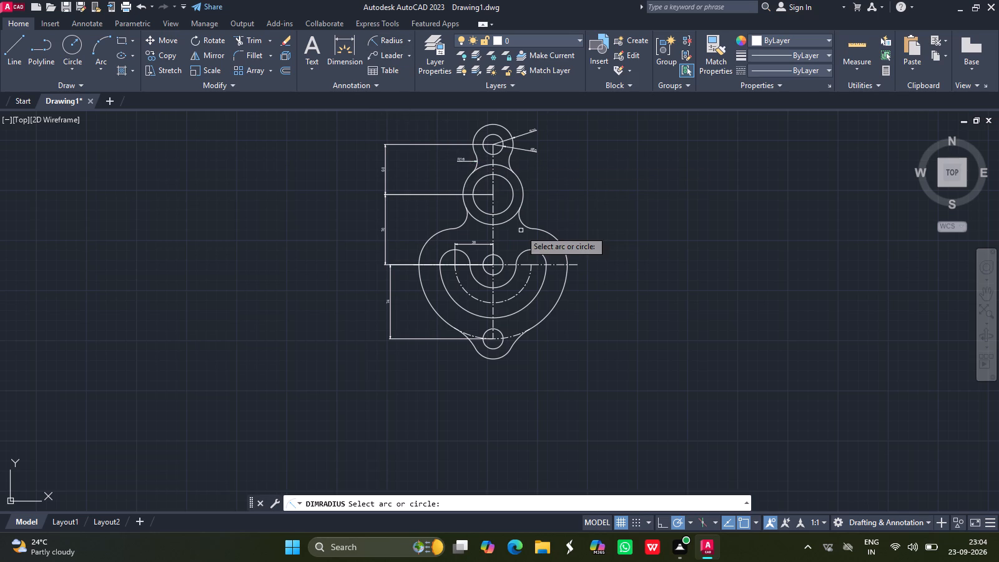
drag(499, 257, 503, 250)
drag(503, 250, 393, 99)
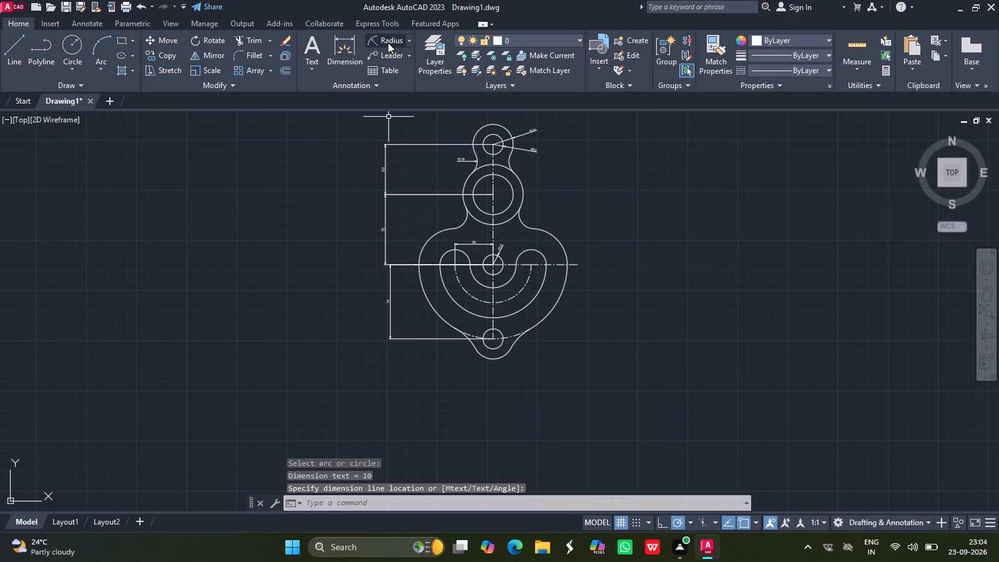
Add radius dimensions to the slot's right end arc and the outer profile's upper-right arc, placed outside the profile.
click(388, 42)
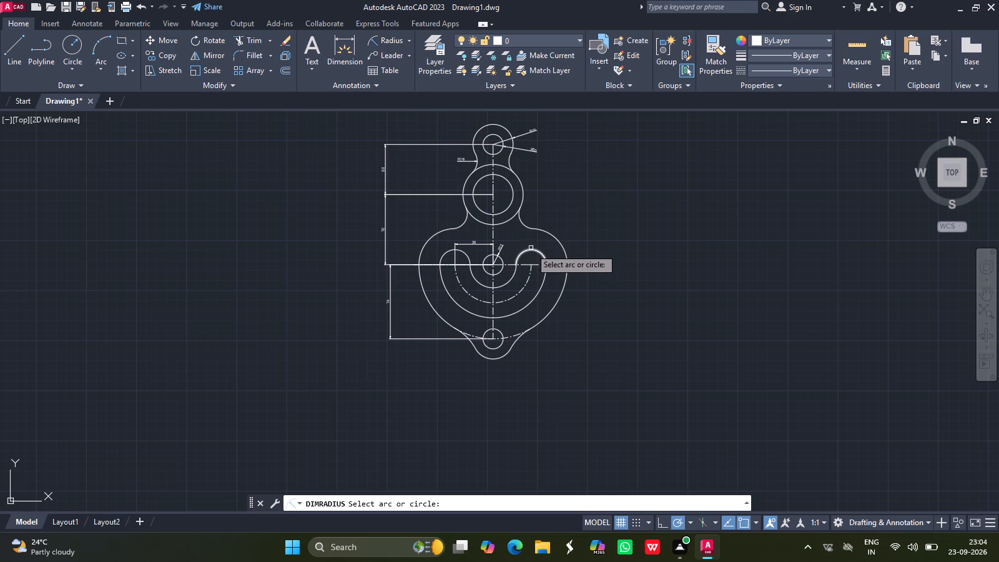
drag(531, 249, 571, 236)
click(571, 236)
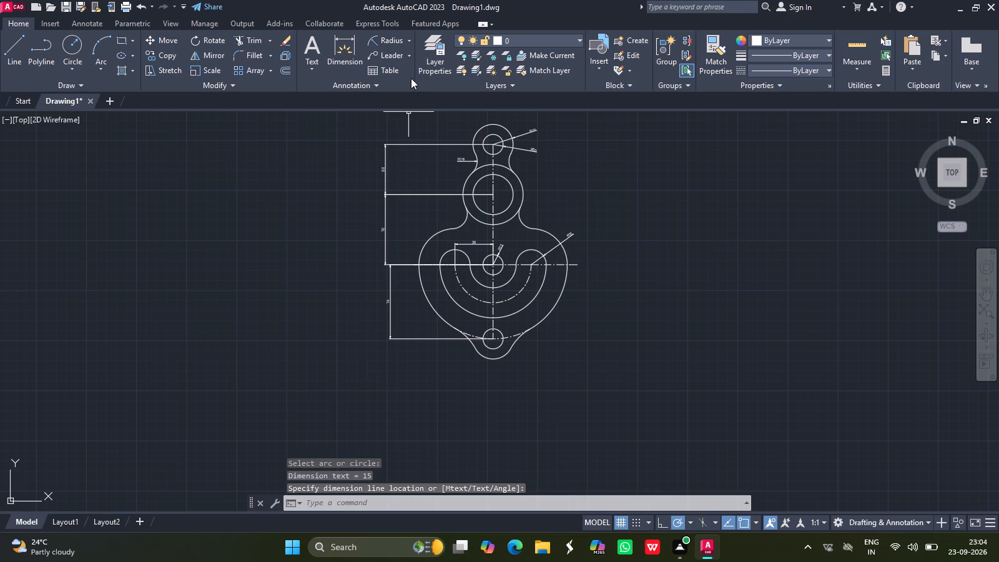
click(390, 36)
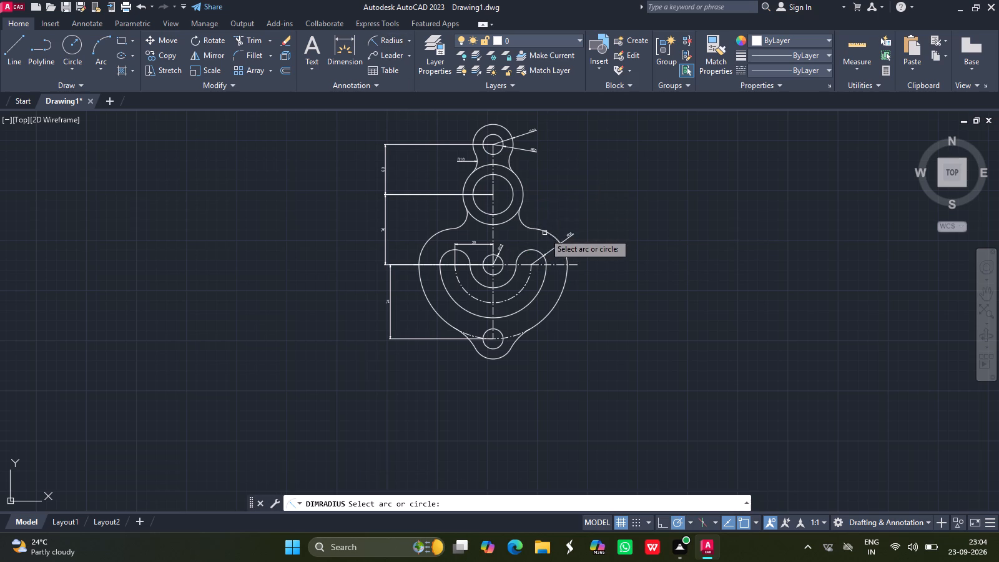
drag(546, 233, 558, 223)
drag(558, 223, 408, 102)
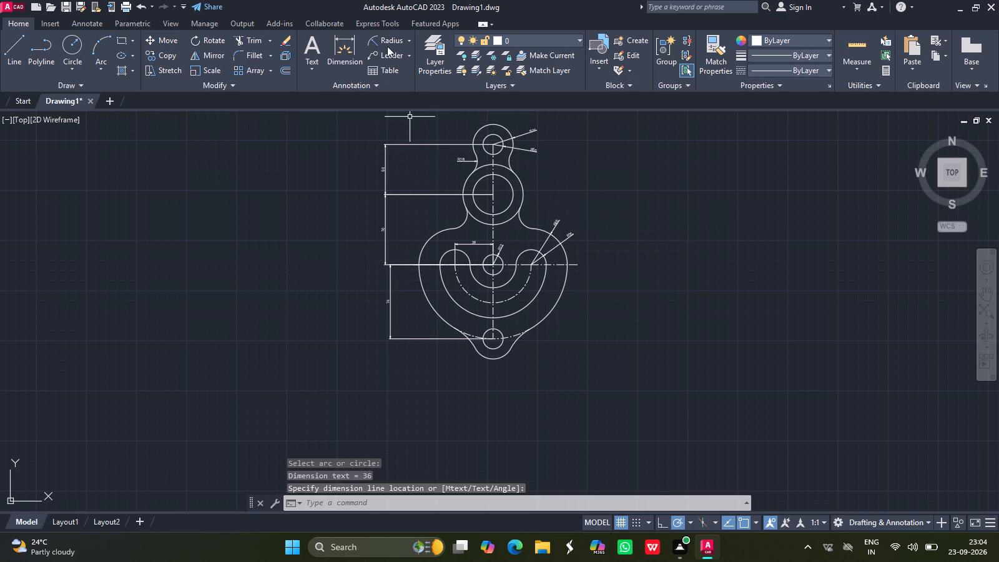
Add radius dimensions to the inner and outer concentric circles second from the top, placed to their right.
click(388, 41)
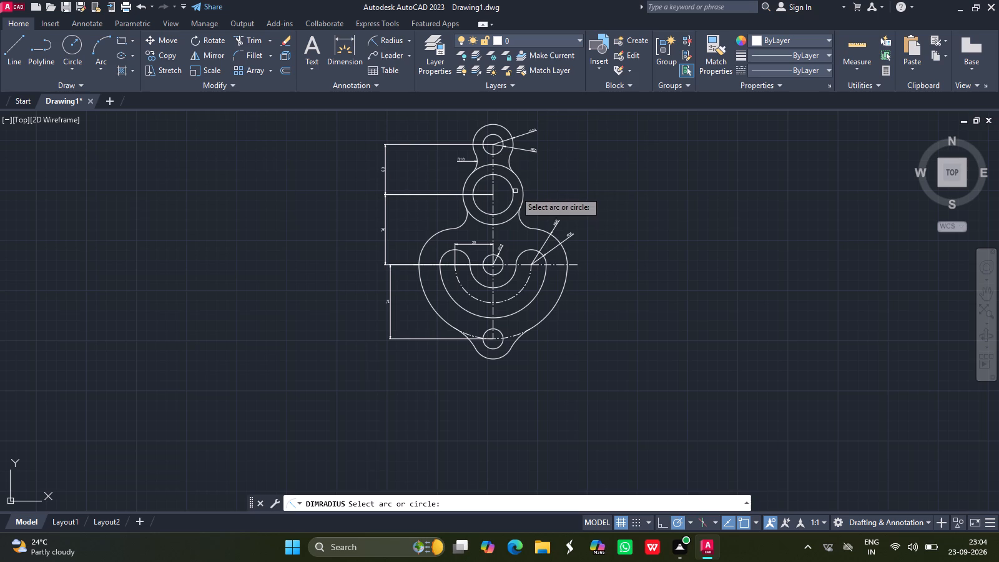
drag(513, 190, 534, 180)
click(534, 180)
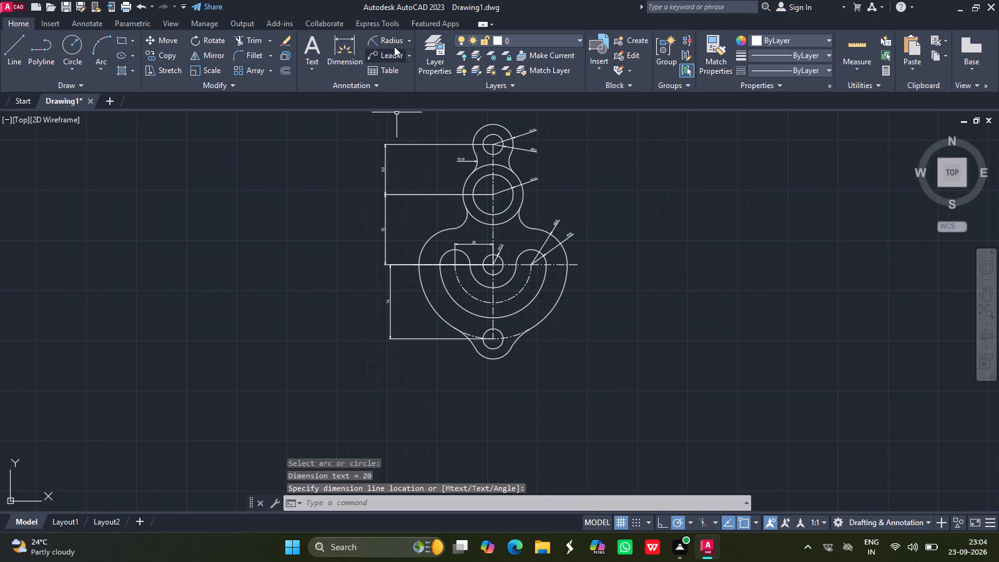
click(395, 43)
drag(523, 199, 539, 200)
click(539, 200)
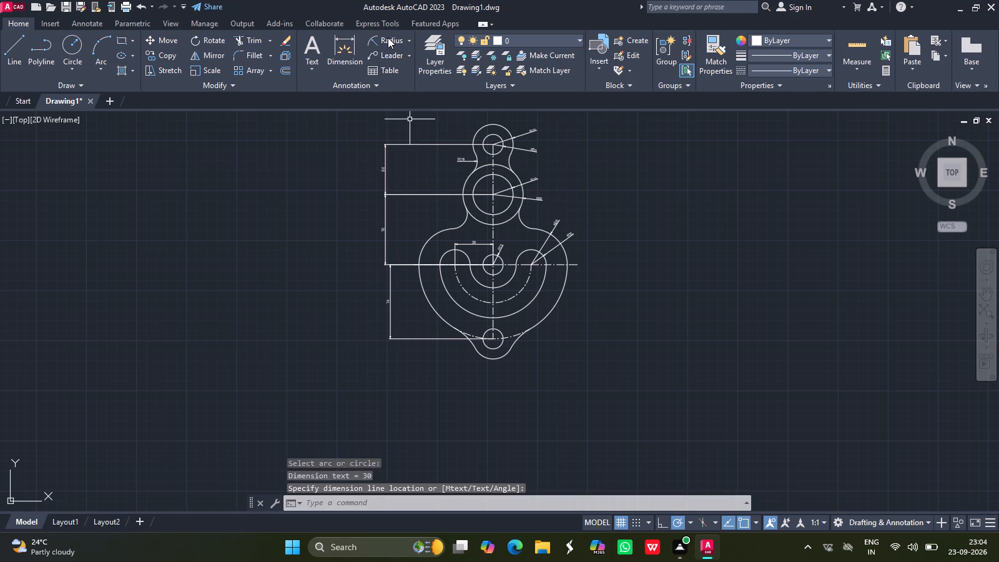
Add radius dimensions to the slot's centre-line arc and the profile's large lower-right arc, placed outside the lower right.
click(388, 37)
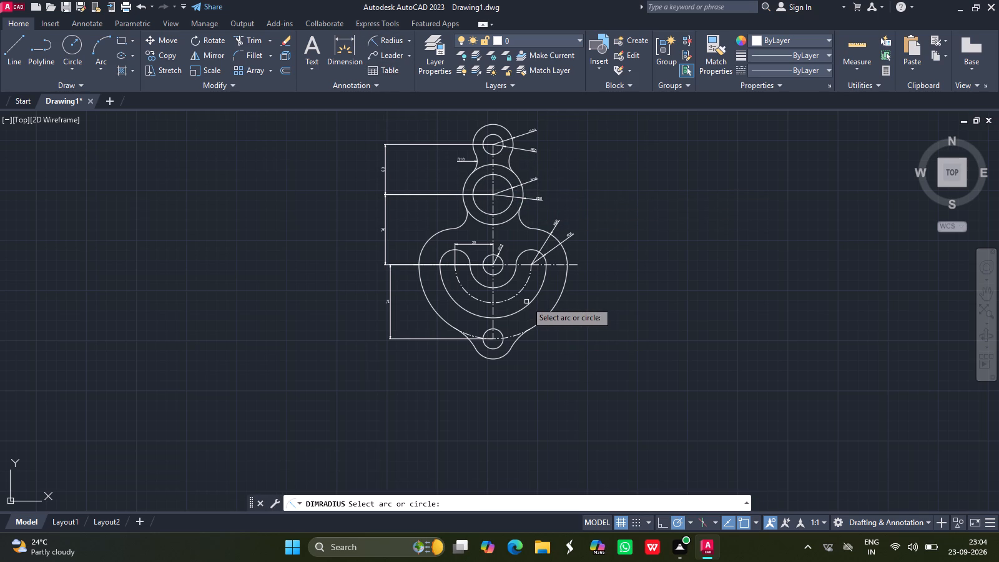
drag(518, 291, 554, 327)
drag(554, 327, 403, 114)
click(387, 40)
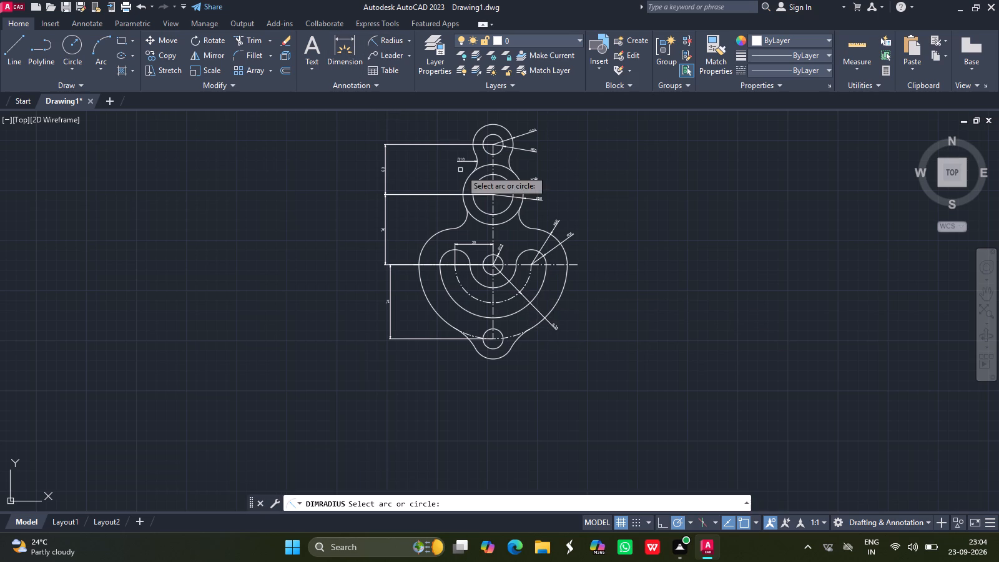
drag(556, 304, 565, 315)
click(565, 315)
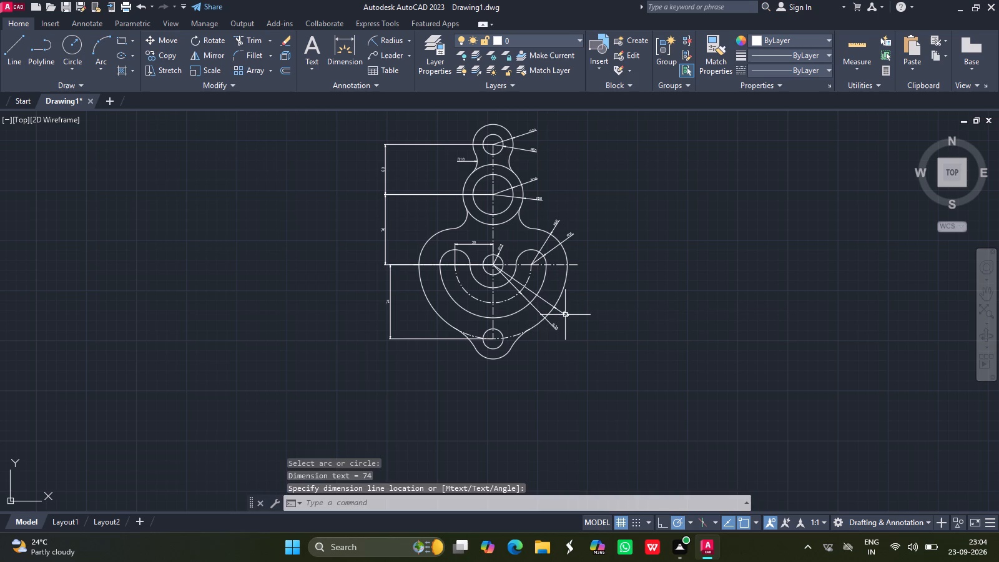
Add a radius dimension to the fillet left of the bottom circle, placed outside the profile.
click(387, 41)
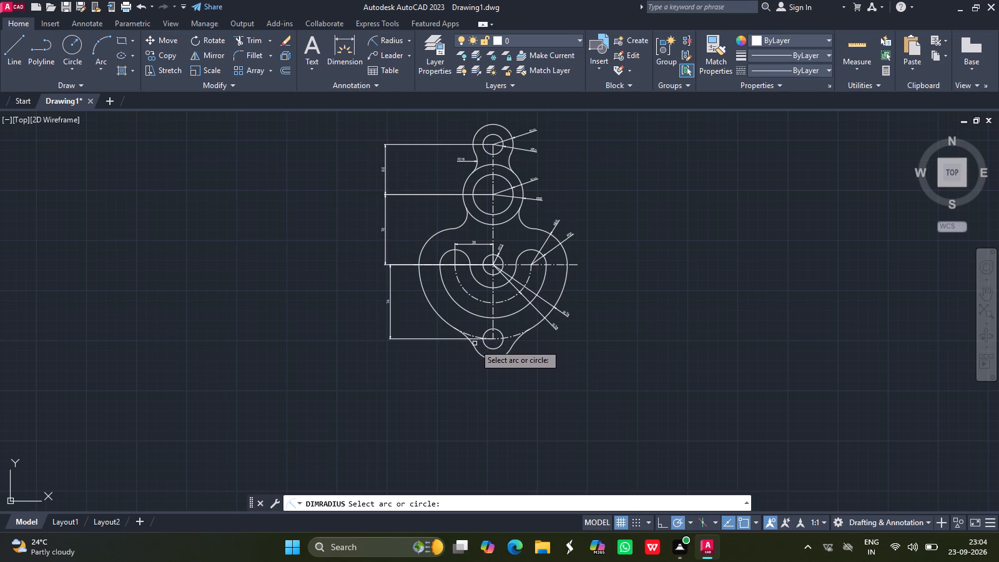
drag(473, 345, 461, 353)
click(461, 353)
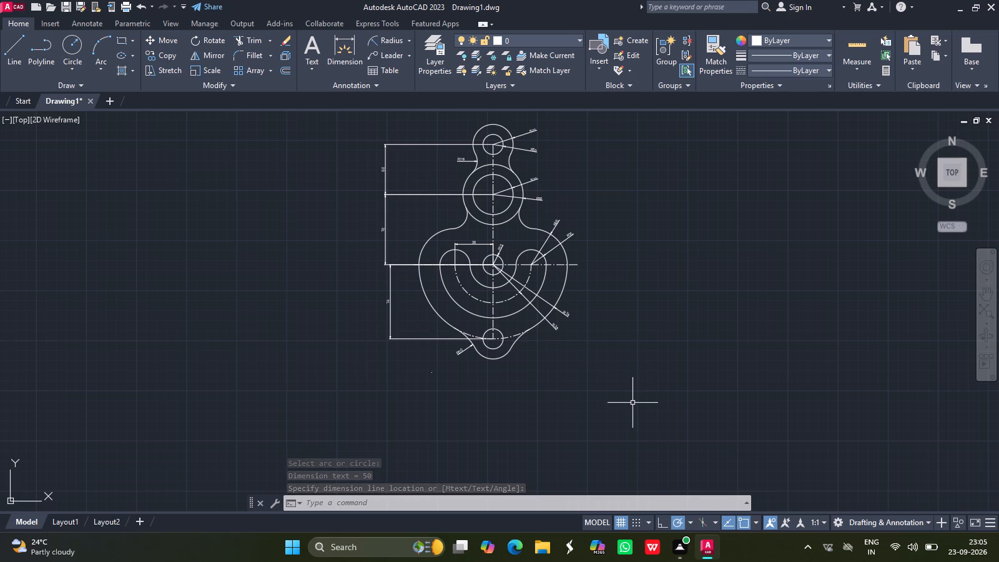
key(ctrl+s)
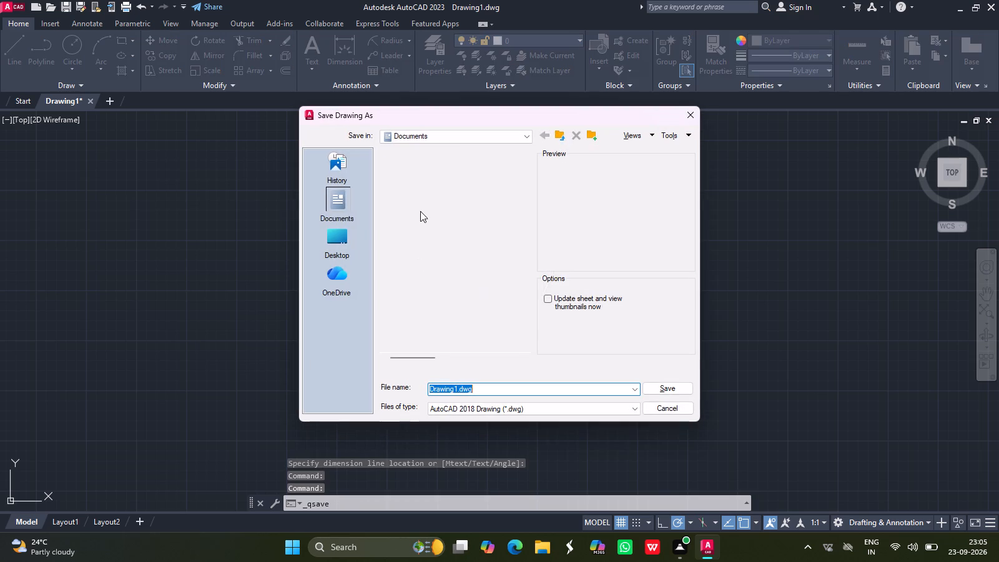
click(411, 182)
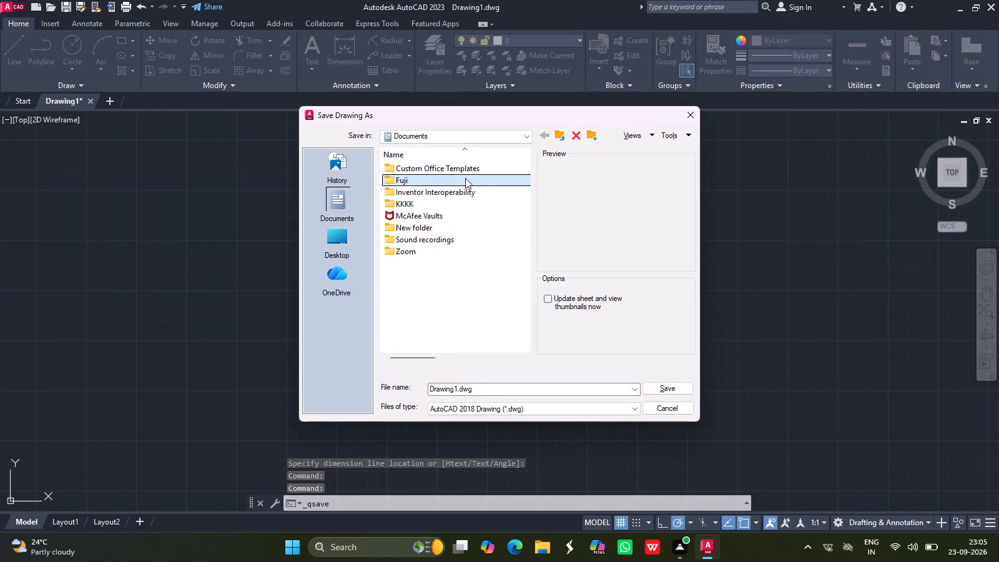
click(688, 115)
Modify the ISO-25 dimension style to use a text height of 4.
key(d)
key(Return)
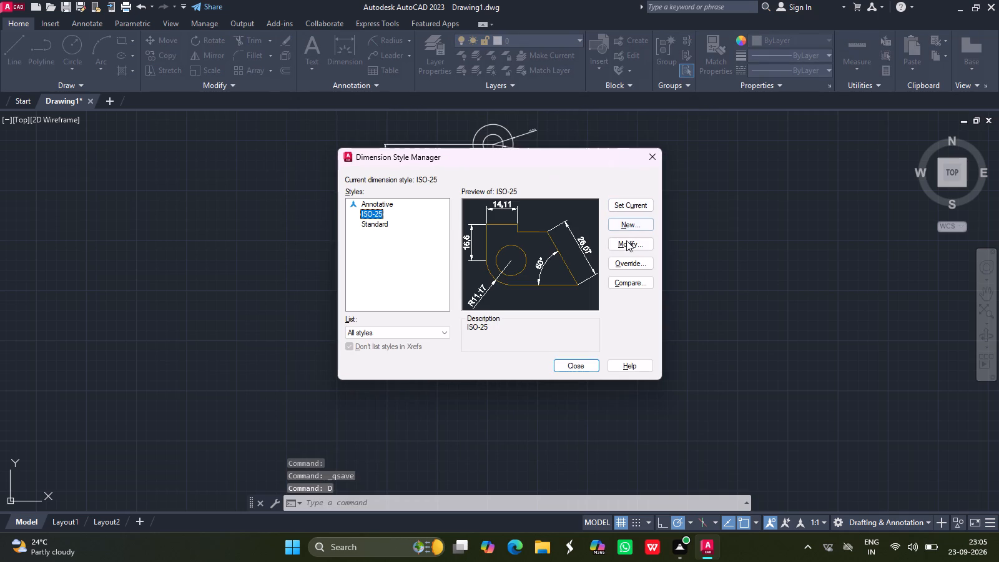
click(626, 242)
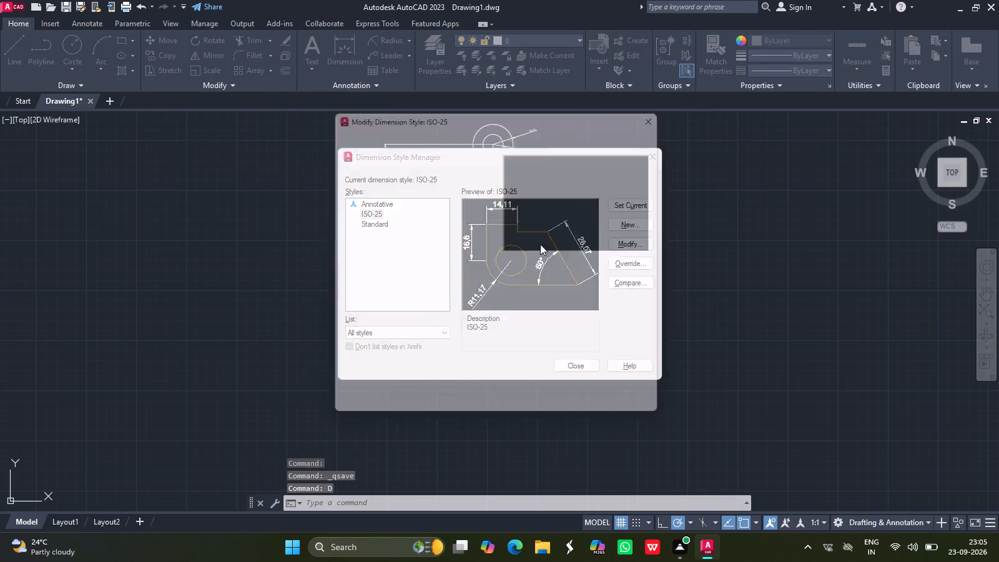
click(431, 131)
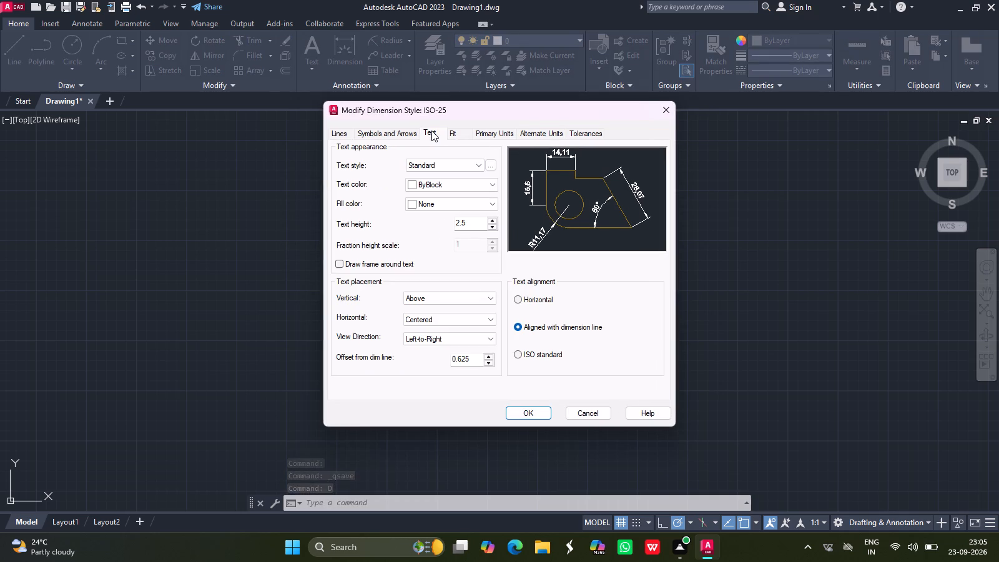
drag(473, 222, 443, 227)
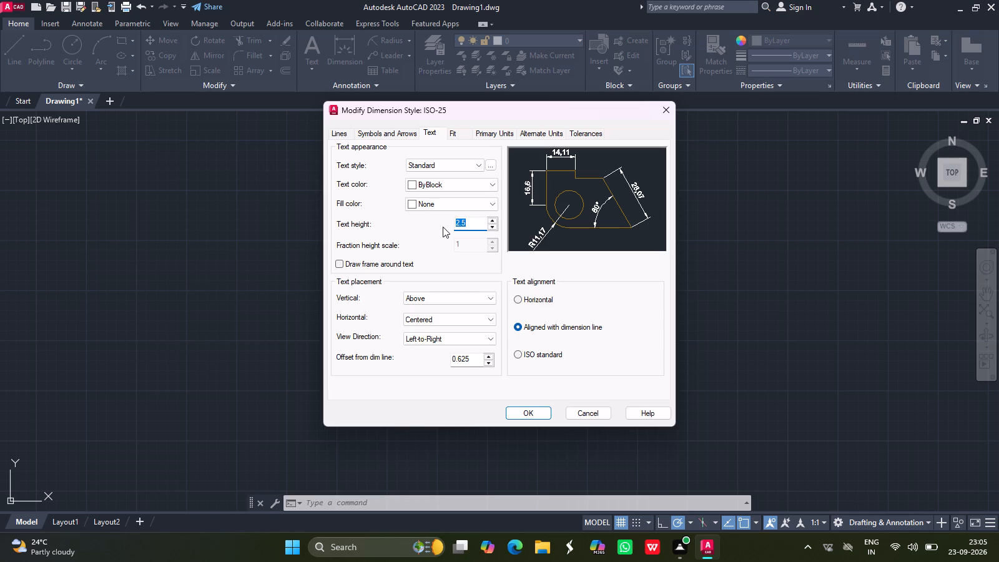
key(BackSpace)
key(4)
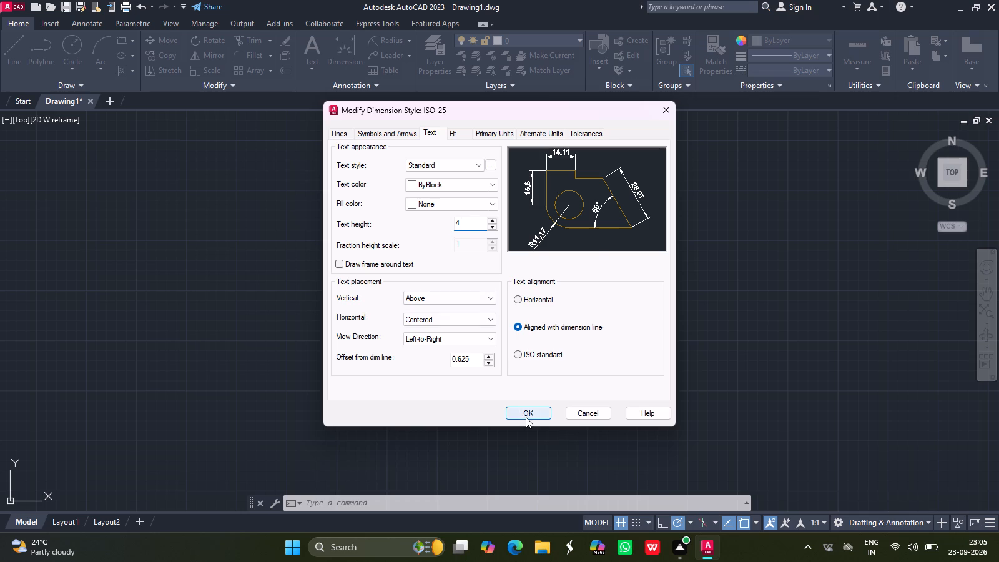
click(526, 417)
click(574, 365)
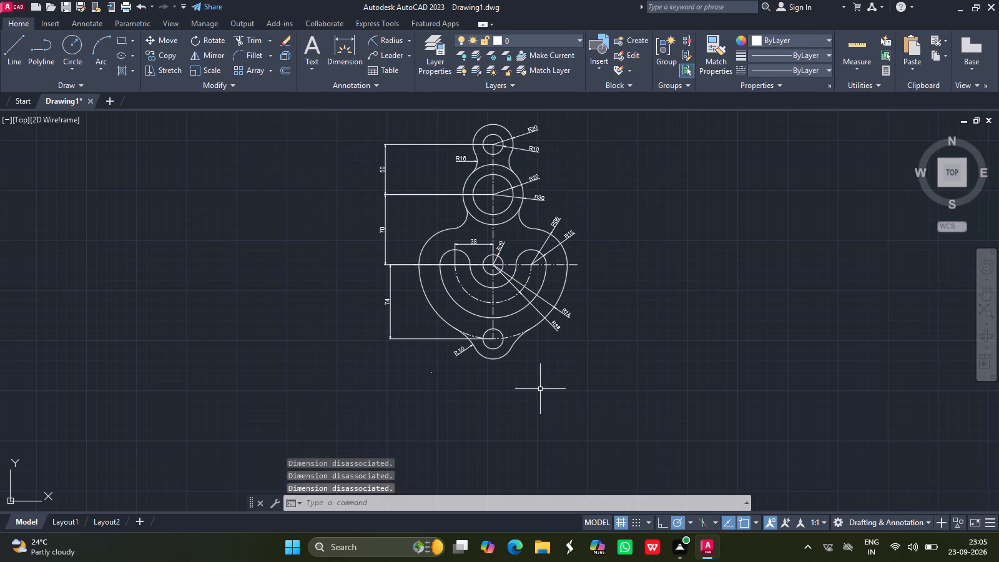
Save the drawing in the Fuji folder of Documents under the file name P75.dwg.
key(ctrl+s)
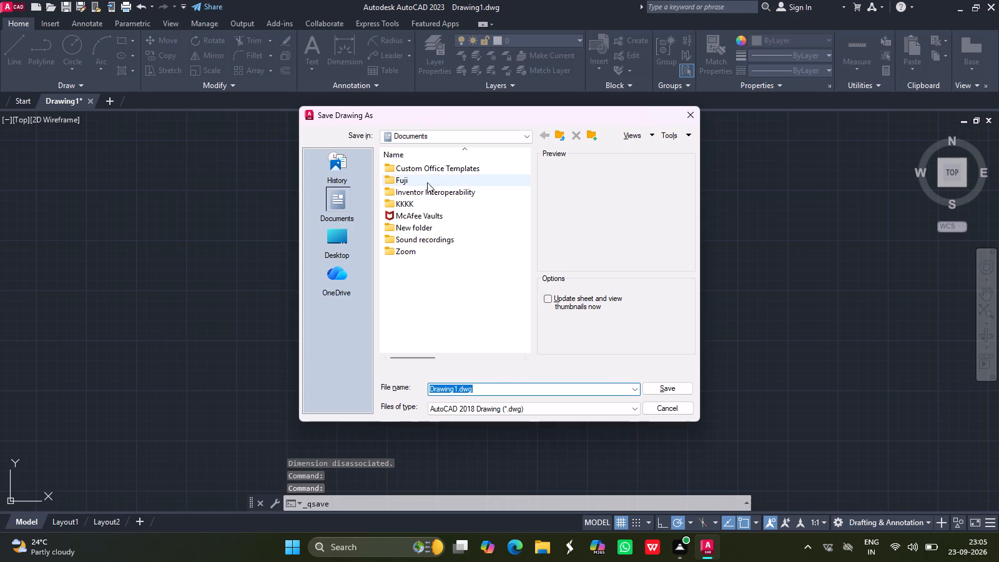
double_click(423, 179)
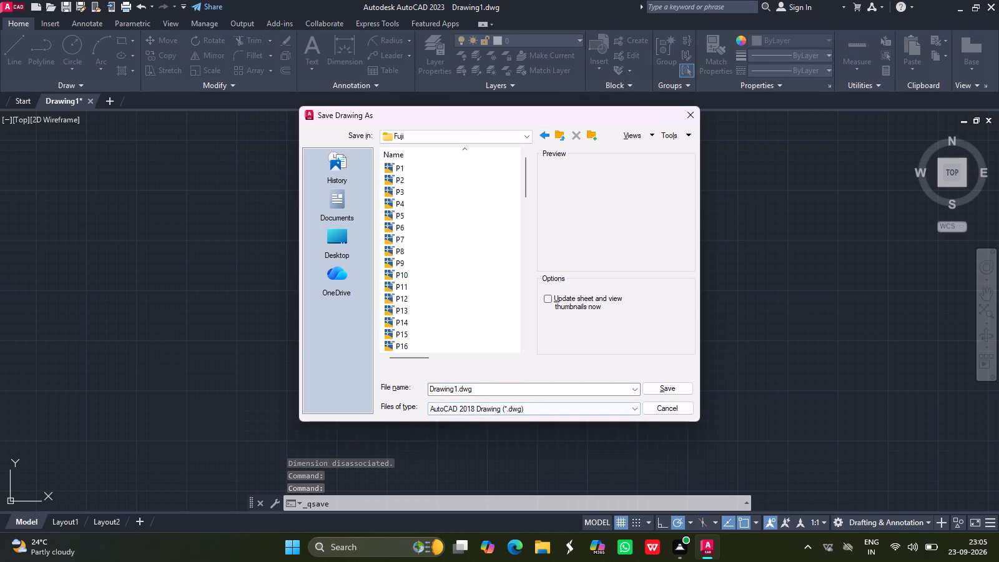
click(493, 389)
click(493, 389)
key(Right)
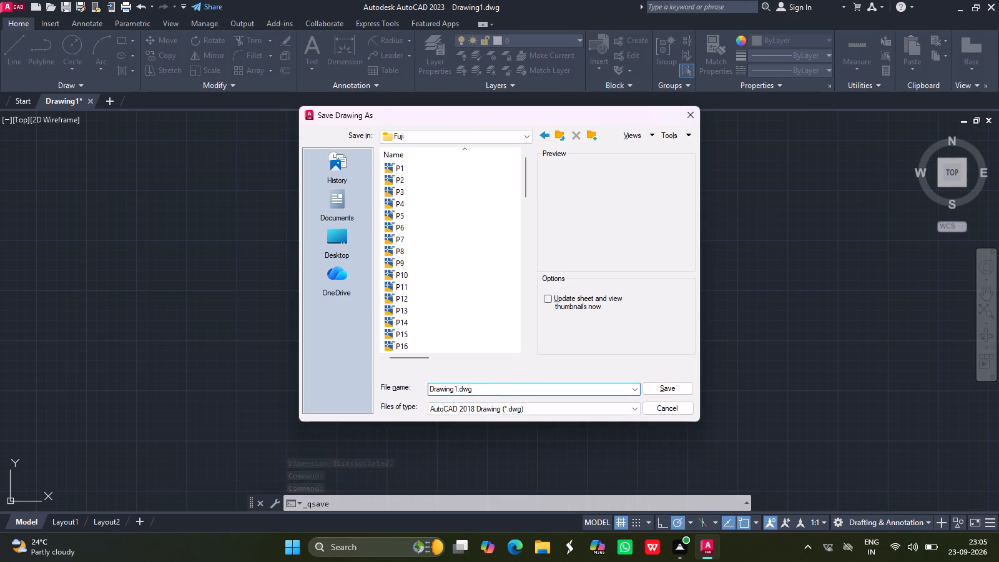
key(Left)
key(Left)
key(Left)
key(Left)
key(BackSpace)
key(BackSpace)
key(BackSpace)
key(BackSpace)
key(BackSpace)
key(BackSpace)
key(BackSpace)
key(BackSpace)
key(BackSpace)
key(BackSpace)
key(BackSpace)
key(BackSpace)
key(BackSpace)
key(BackSpace)
key(BackSpace)
key(BackSpace)
scroll(435, 292, down, 20)
scroll(435, 292, down, 20)
scroll(435, 292, down, 20)
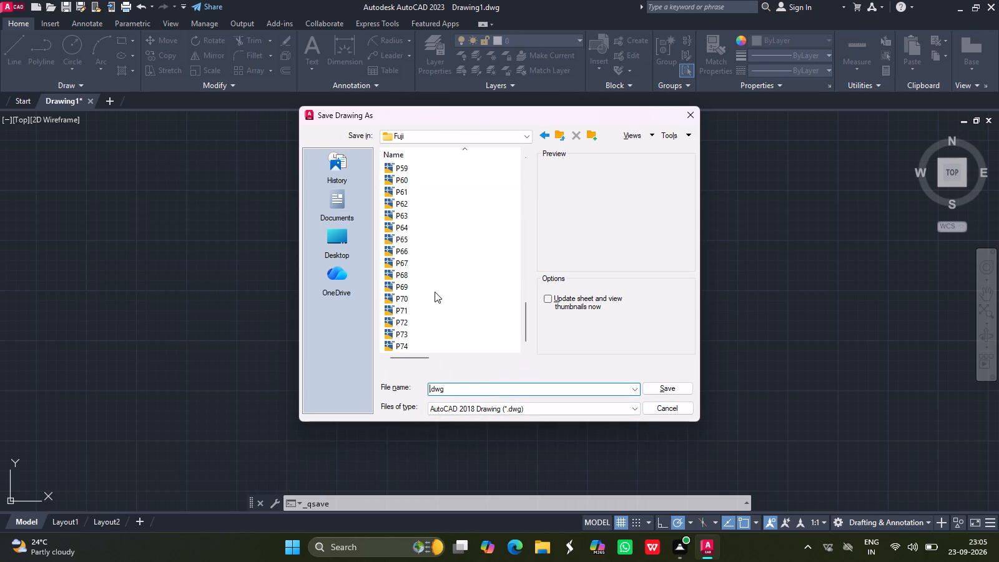
scroll(435, 292, down, 20)
scroll(435, 292, down, 20)
scroll(435, 292, down, 20)
key(shift+p)
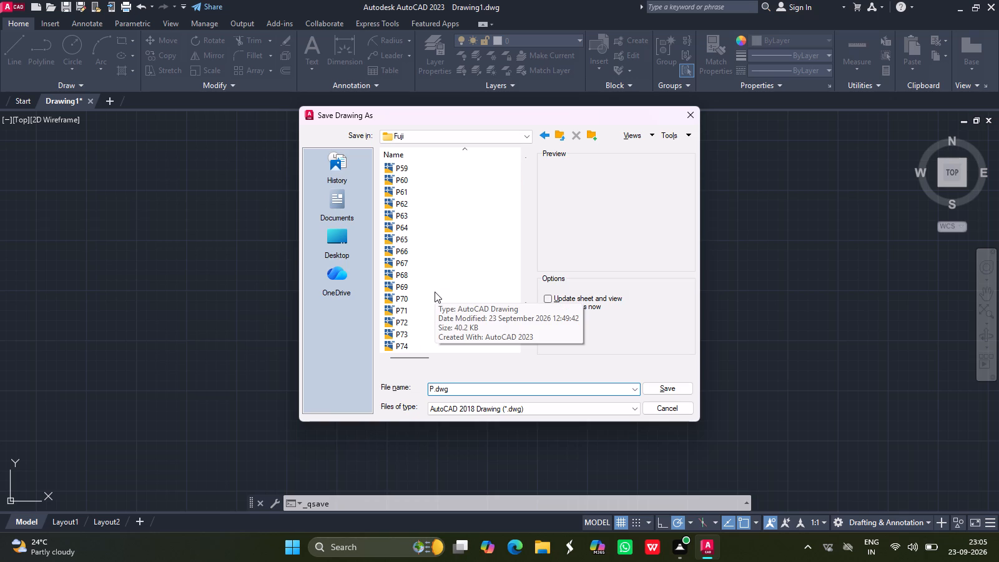
key(7)
key(5)
click(664, 388)
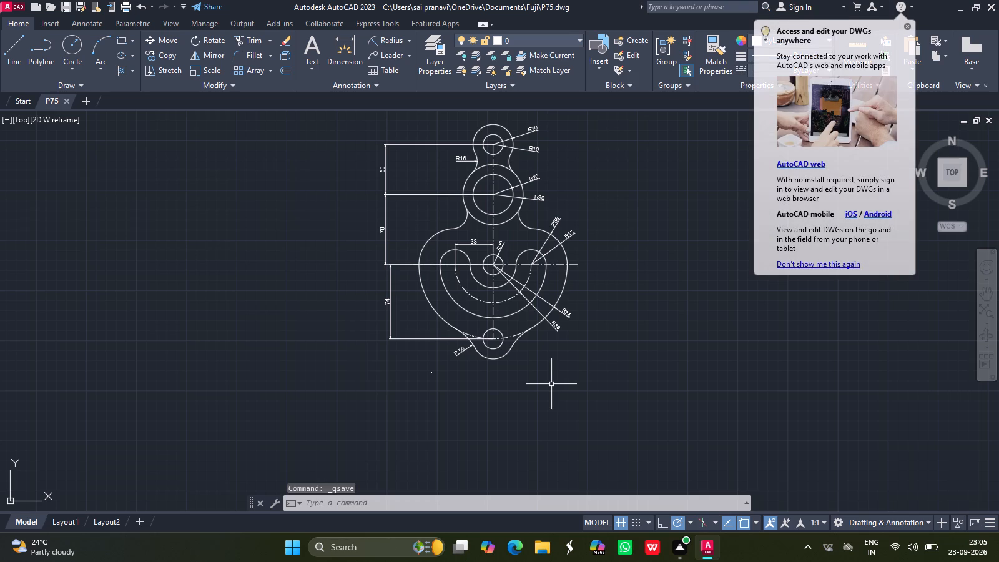
Set up a plot with the DWG To PDF.pc3 plotter, centred on the sheet, in landscape orientation.
key(ctrl+p)
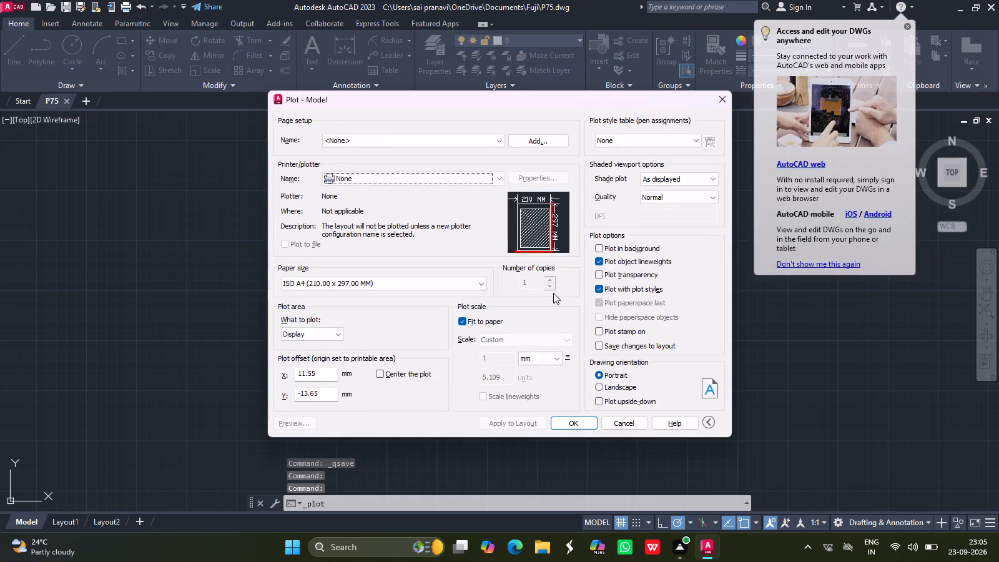
click(387, 179)
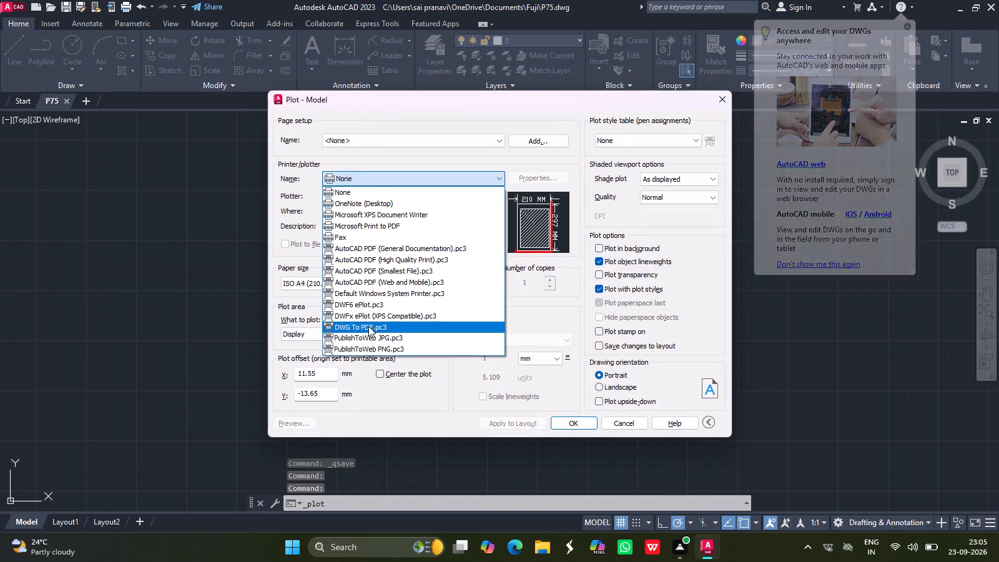
click(368, 326)
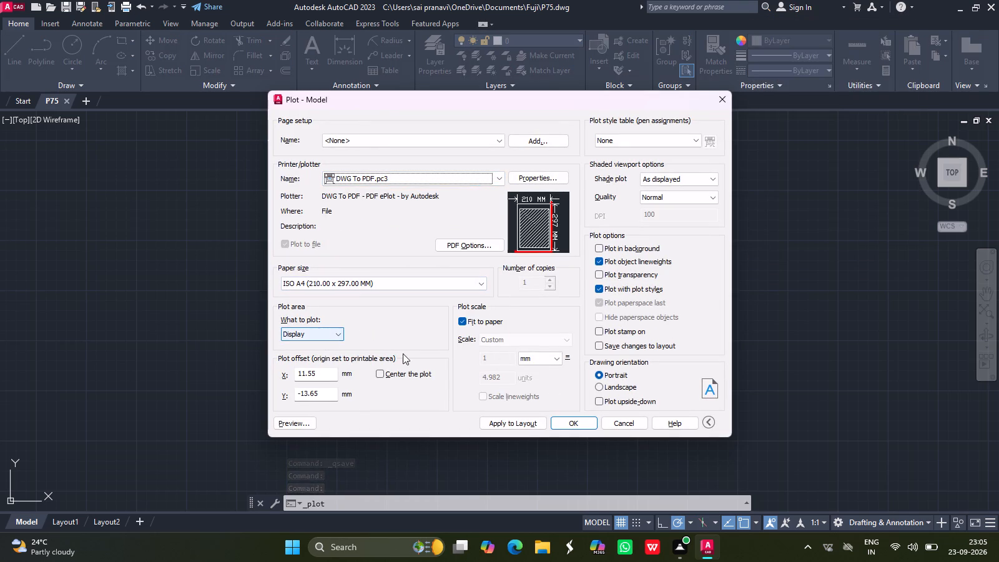
click(381, 373)
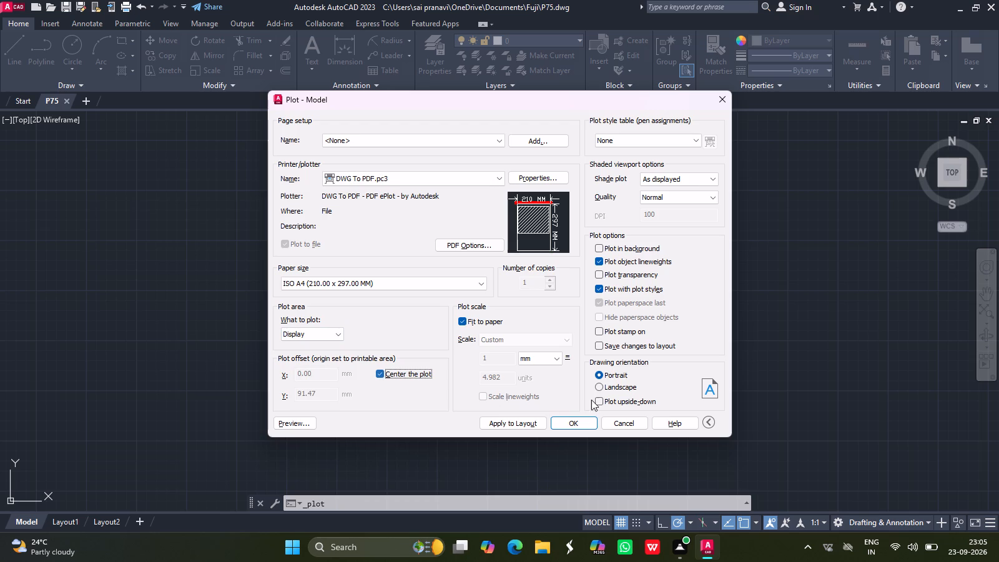
drag(603, 387, 375, 380)
click(599, 385)
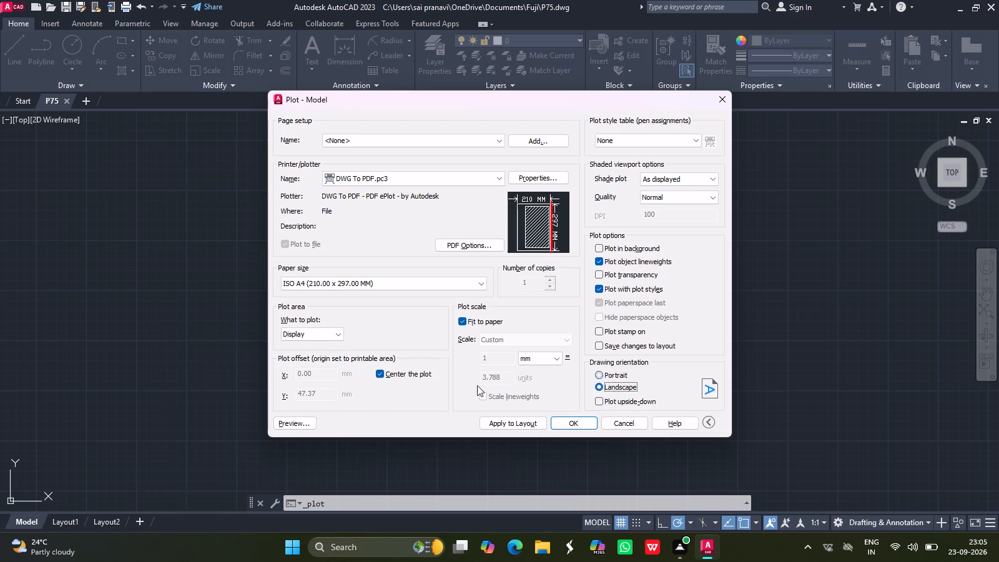
Set the plot area to a window enclosing the whole part and all its dimensions.
drag(320, 334, 312, 370)
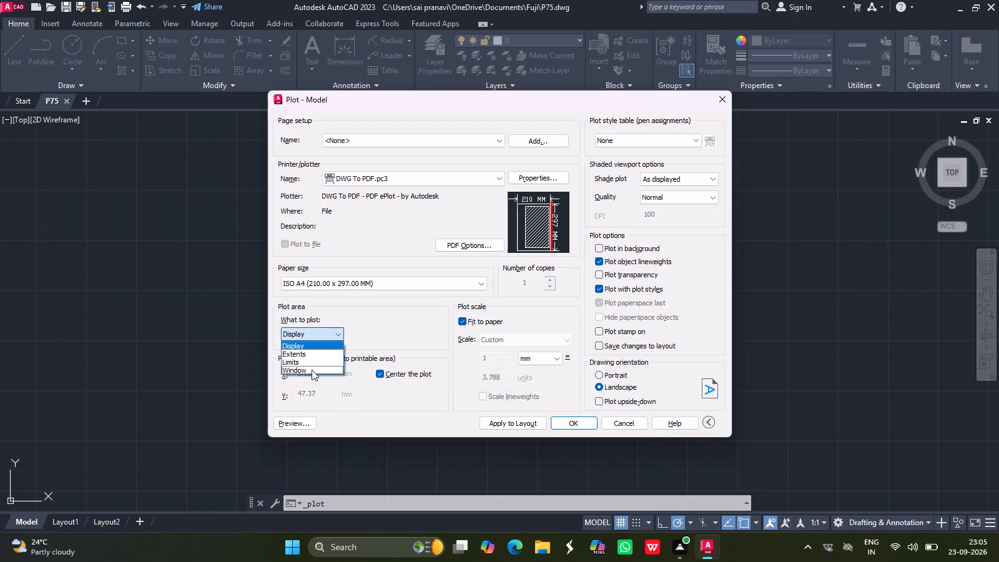
click(312, 370)
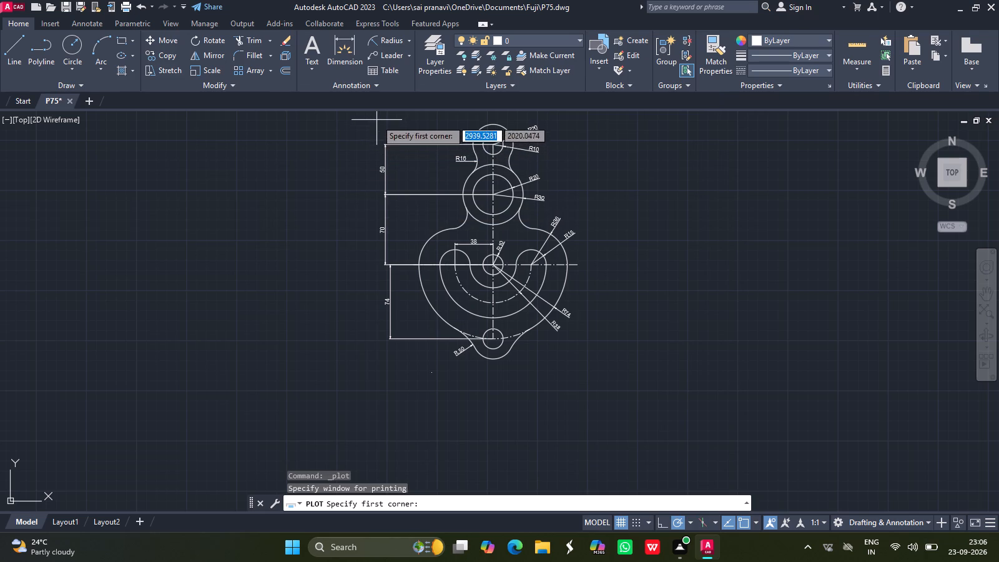
drag(376, 114, 581, 274)
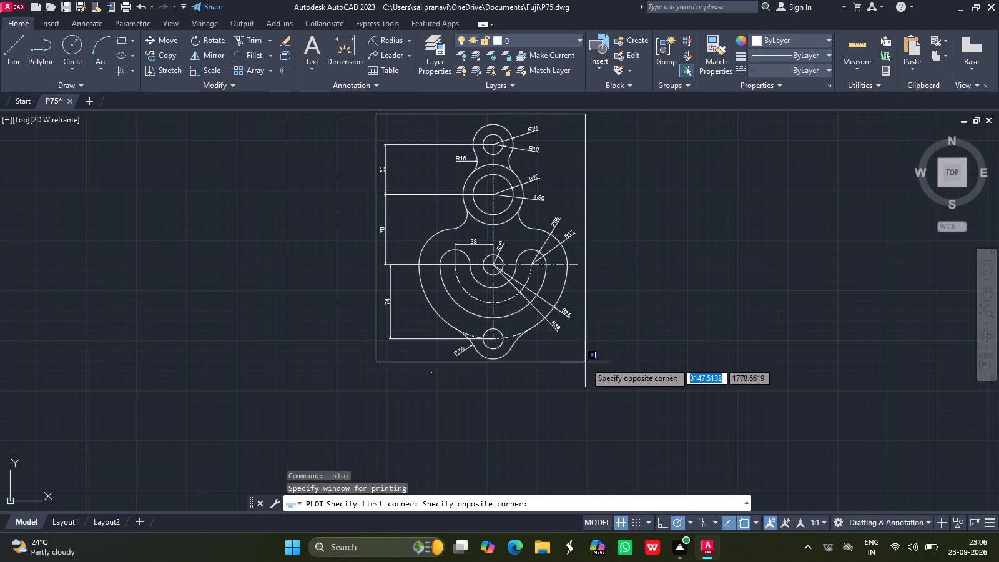
click(596, 370)
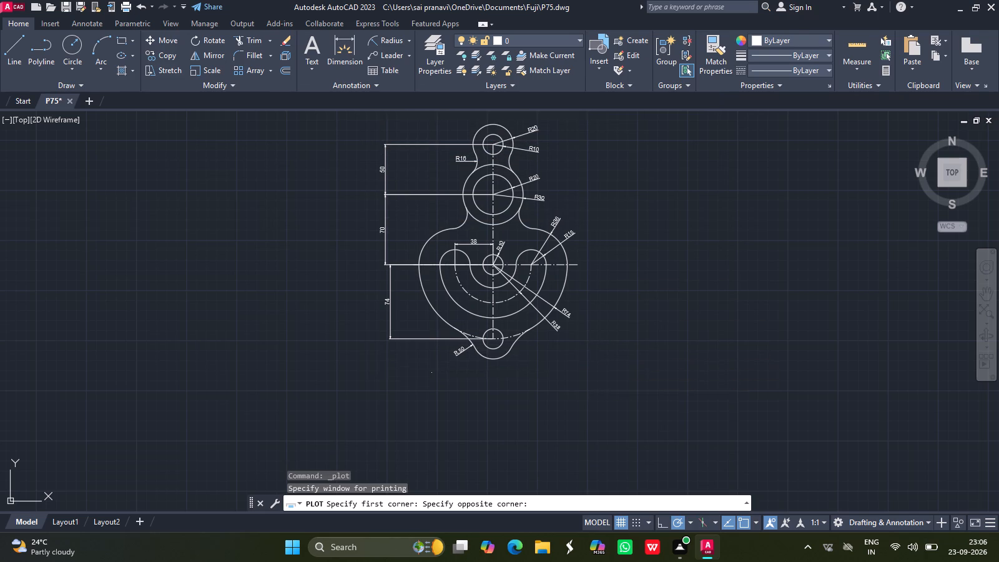
Plot the drawing to PDF, saving it as P75-Model.pdf in the Fuji folder.
click(568, 425)
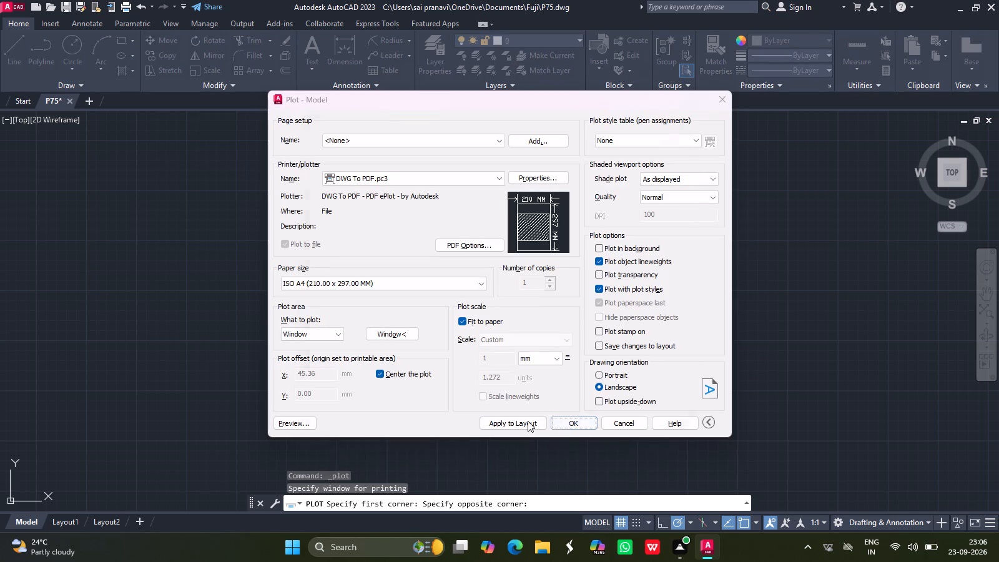
double_click(400, 184)
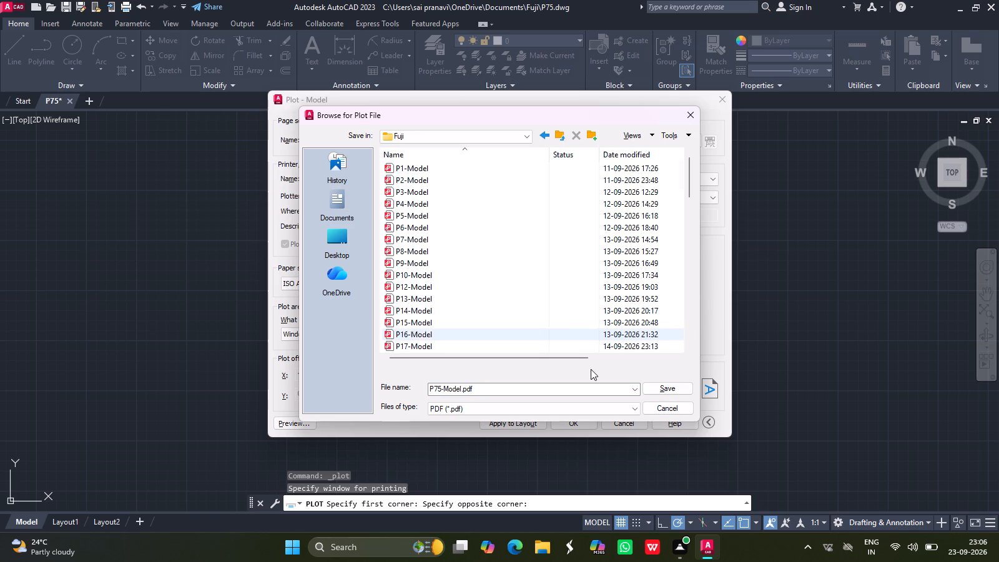
click(654, 387)
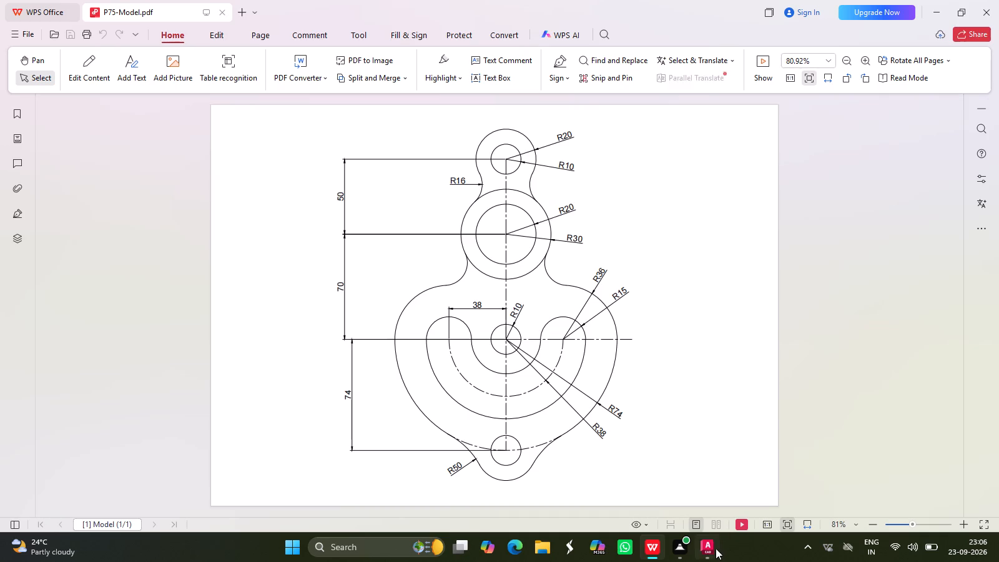
Switch back from the PDF viewer to AutoCAD and turn off the log file with LOGFILEOFF.
click(712, 511)
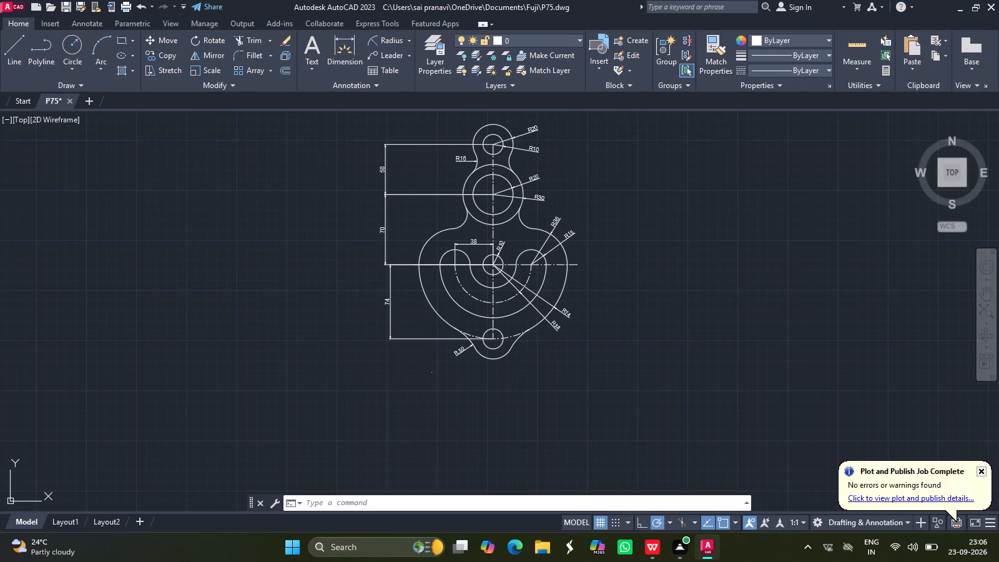
click(620, 506)
text(LOGFI)
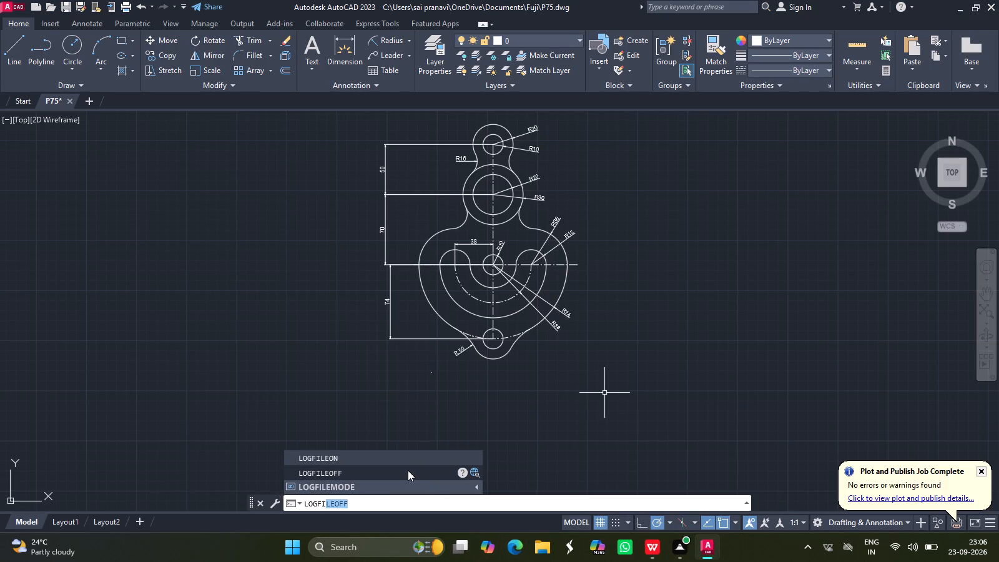
click(408, 470)
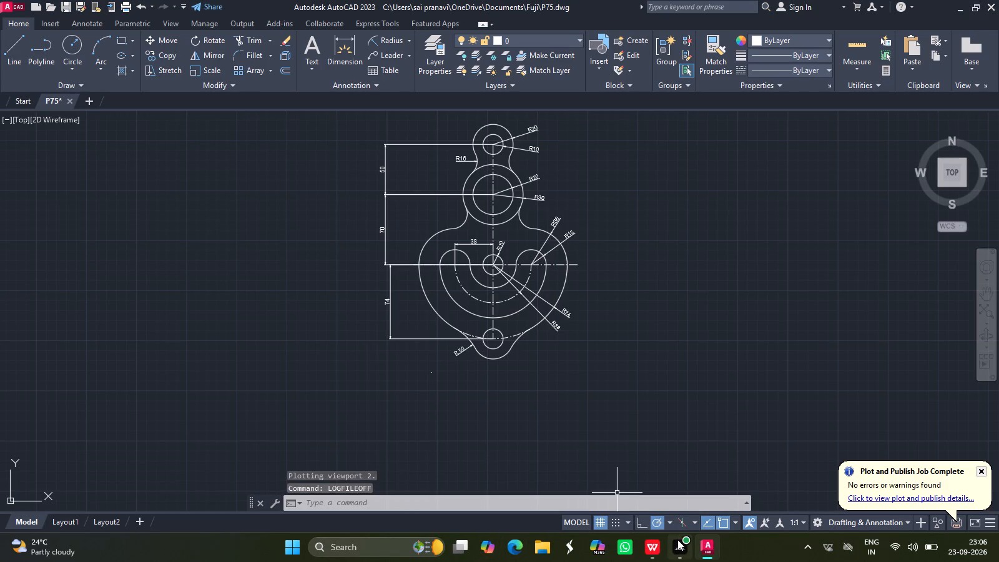